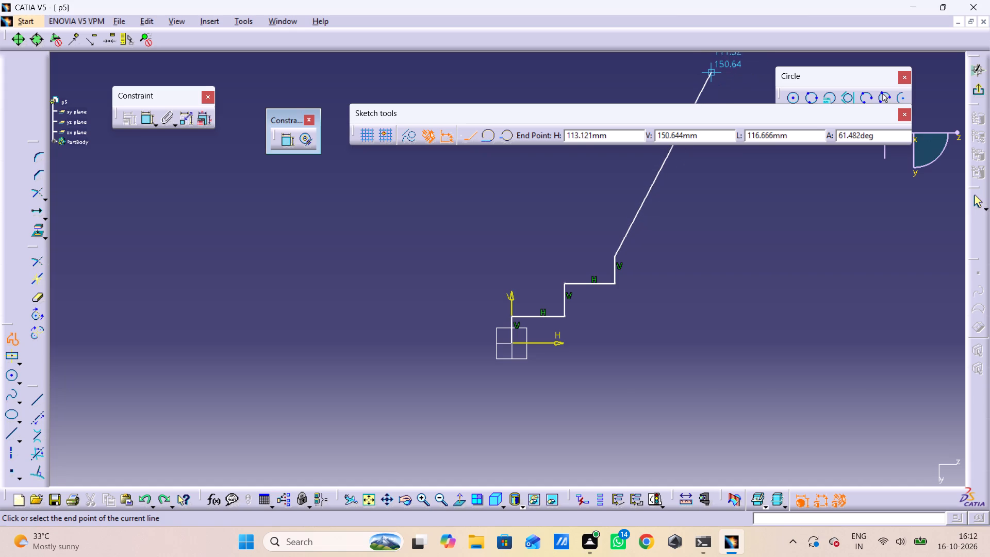
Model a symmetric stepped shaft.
Bring up the list of sketcher toolbars that can be shown or hidden.
{"action": "left_click", "coordinate": [179, 21]}
{"action": "left_click", "coordinate": [206, 42]}
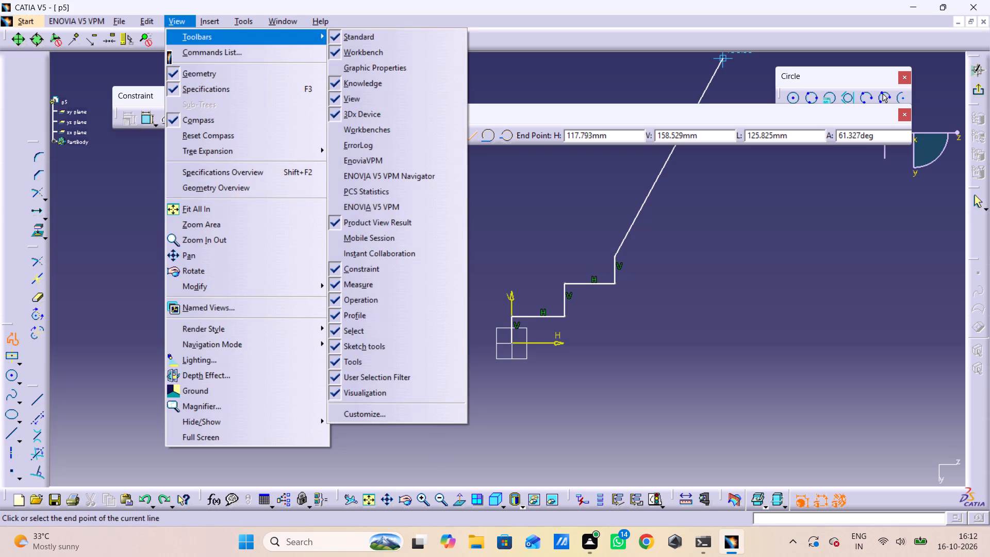
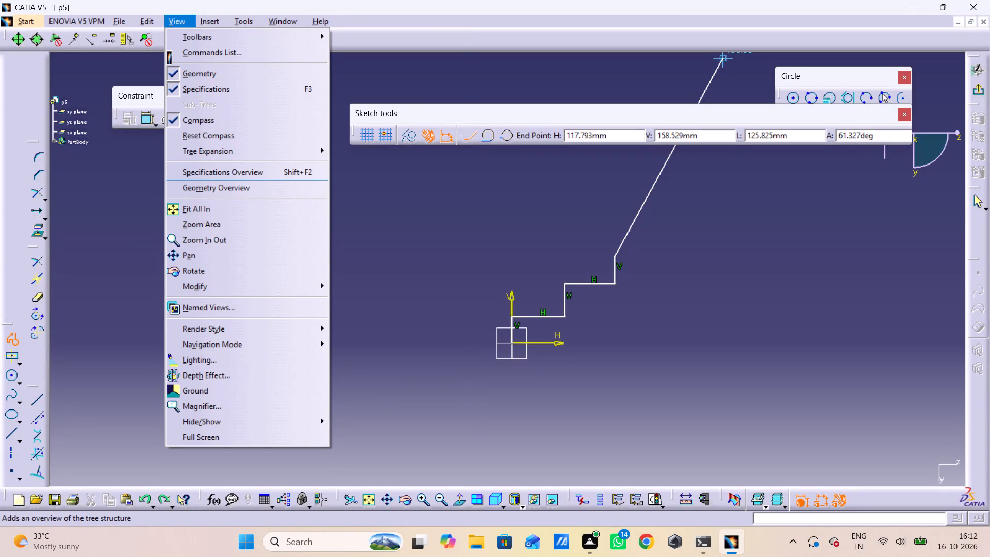
End the open stepped profile at the upper end of its third vertical line, without adding another segment.
{"action": "left_click", "coordinate": [361, 42]}
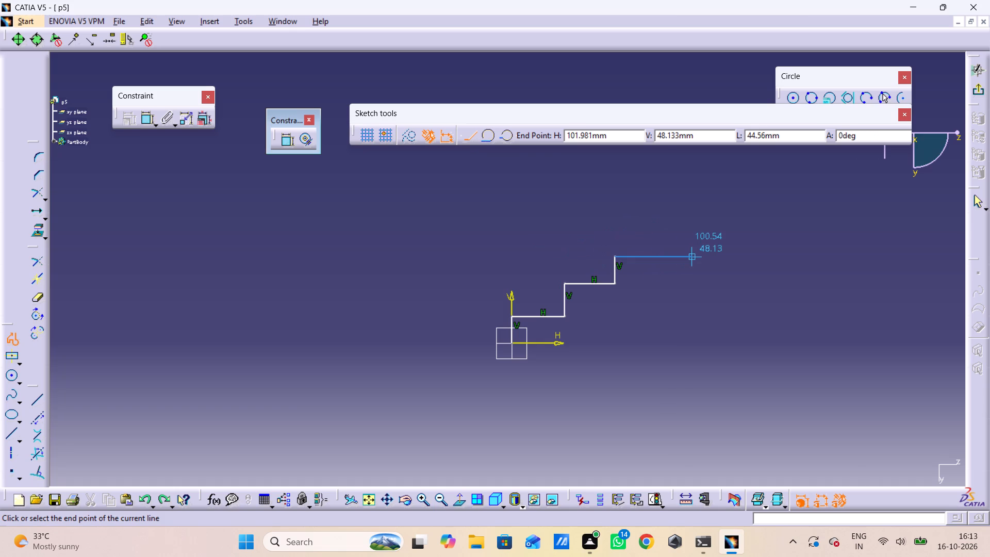
{"action": "key", "text": "Escape"}
{"action": "key", "text": "Escape"}
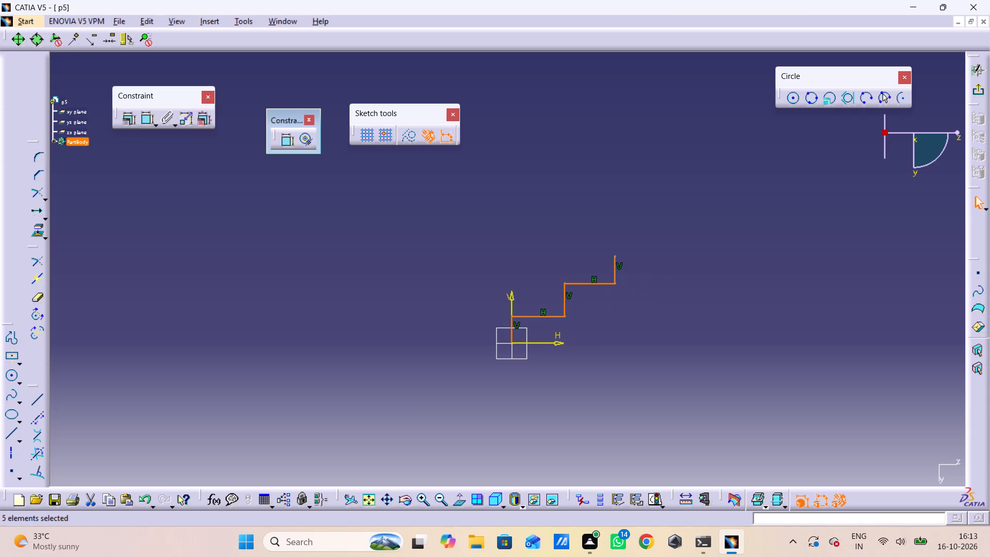
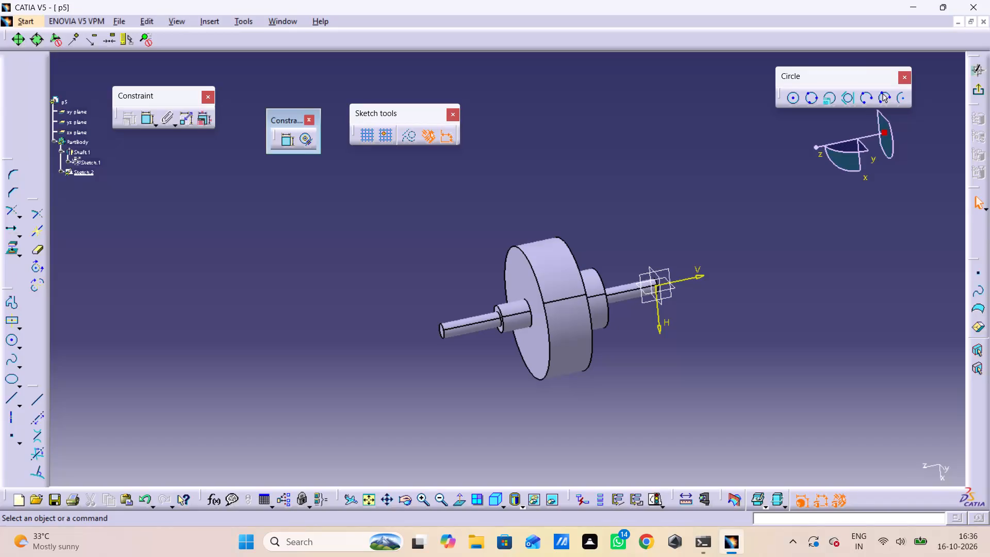
Leave the empty second sketch and return to the 3D part with the revolved shaft.
{"action": "left_click", "coordinate": [576, 308]}
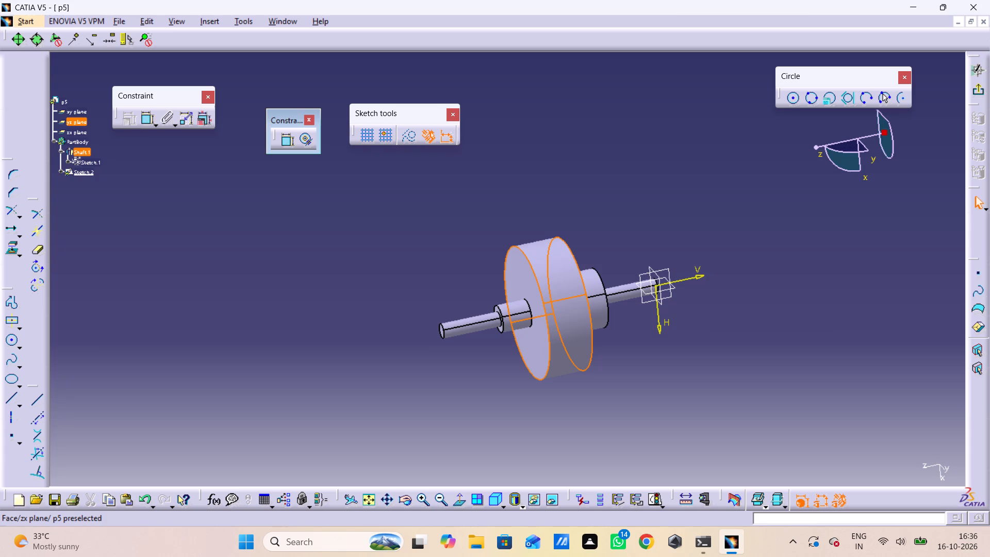
{"action": "double_click", "coordinate": [82, 152]}
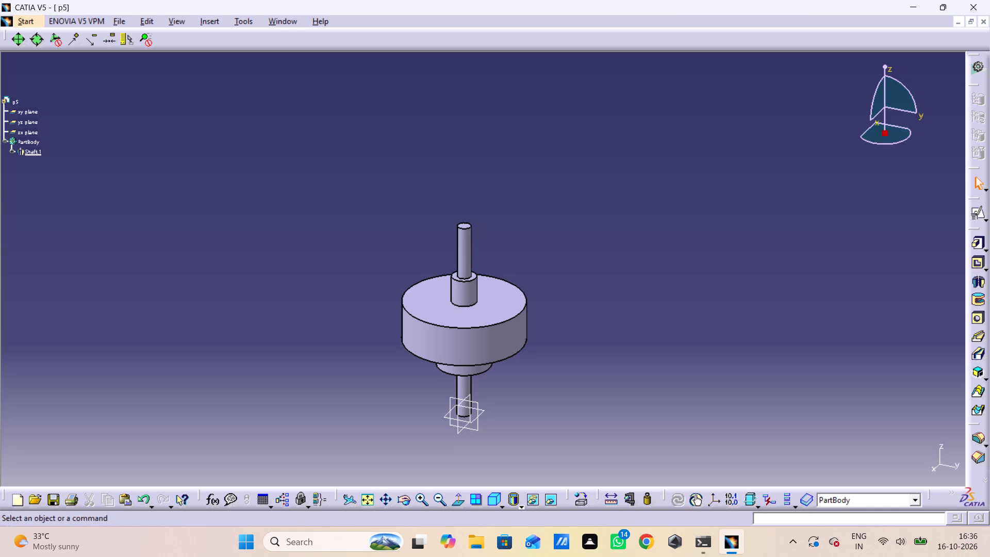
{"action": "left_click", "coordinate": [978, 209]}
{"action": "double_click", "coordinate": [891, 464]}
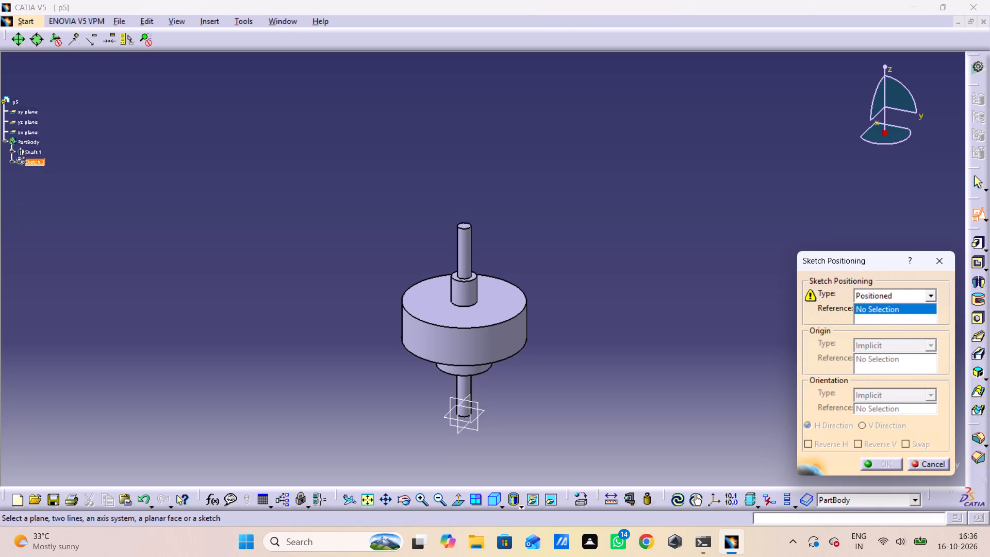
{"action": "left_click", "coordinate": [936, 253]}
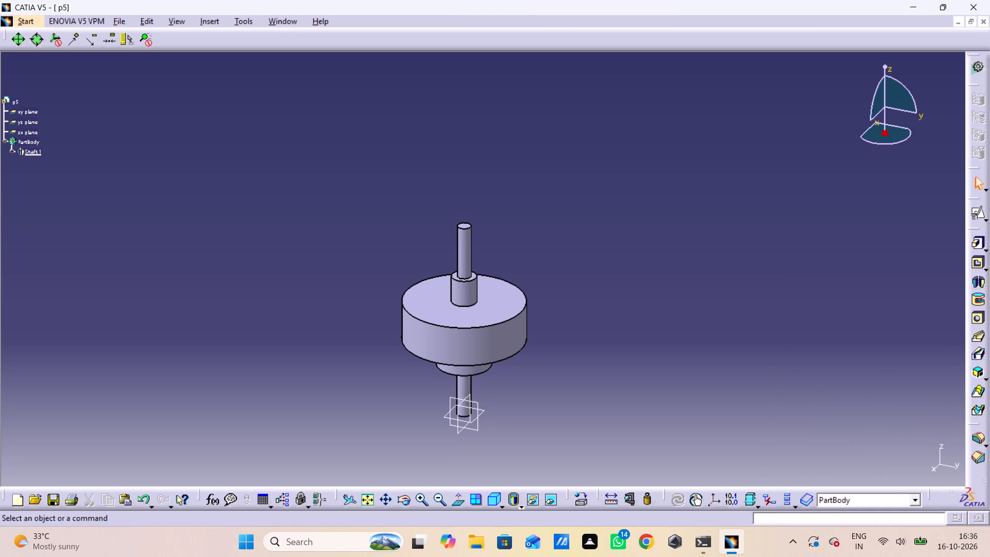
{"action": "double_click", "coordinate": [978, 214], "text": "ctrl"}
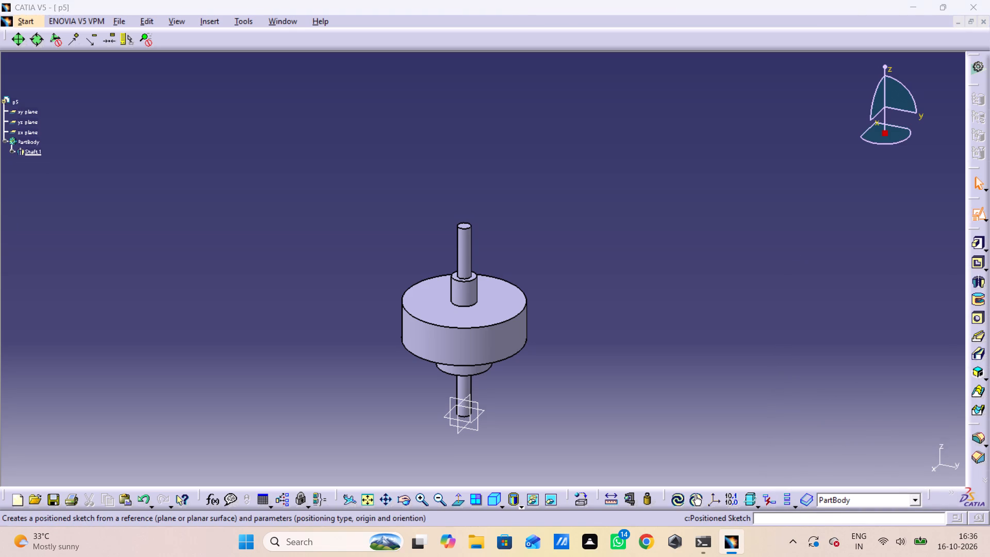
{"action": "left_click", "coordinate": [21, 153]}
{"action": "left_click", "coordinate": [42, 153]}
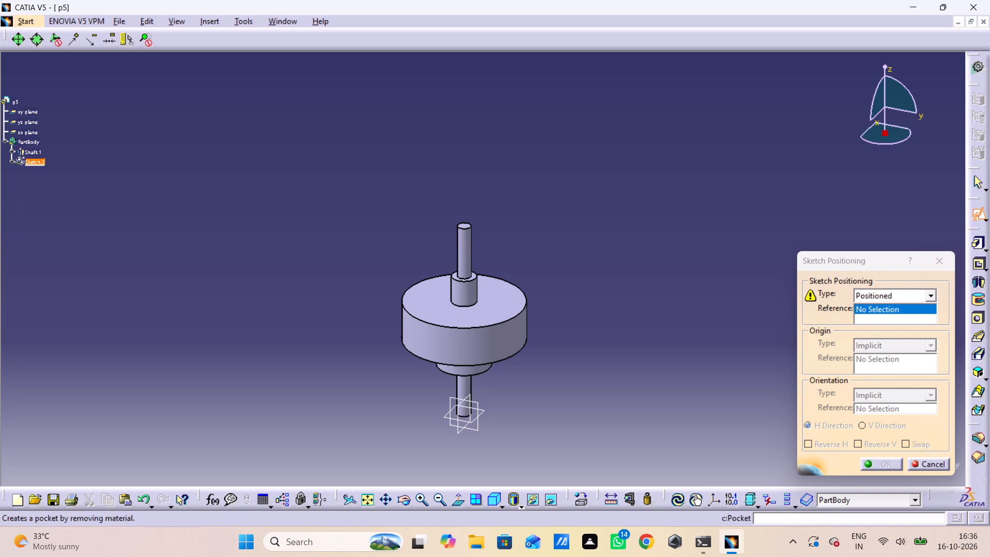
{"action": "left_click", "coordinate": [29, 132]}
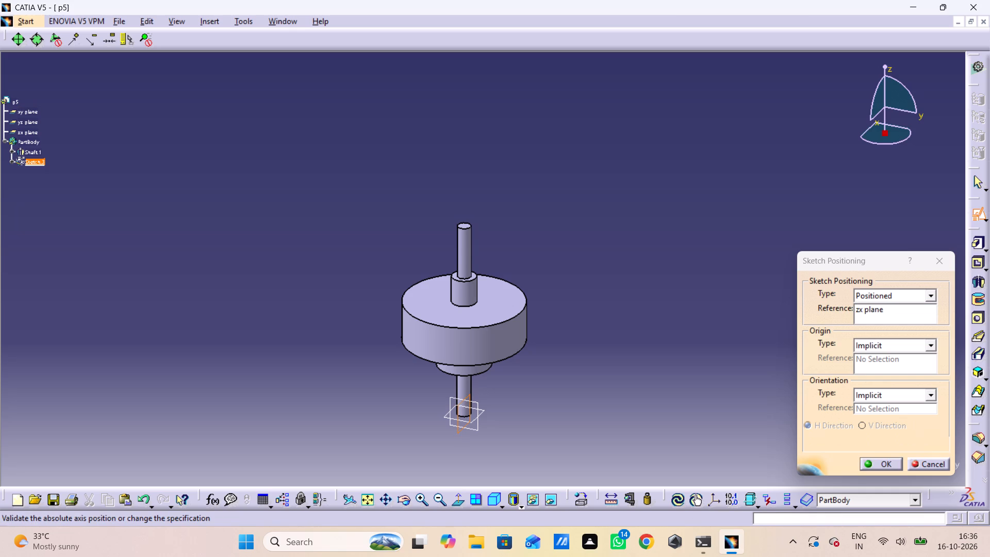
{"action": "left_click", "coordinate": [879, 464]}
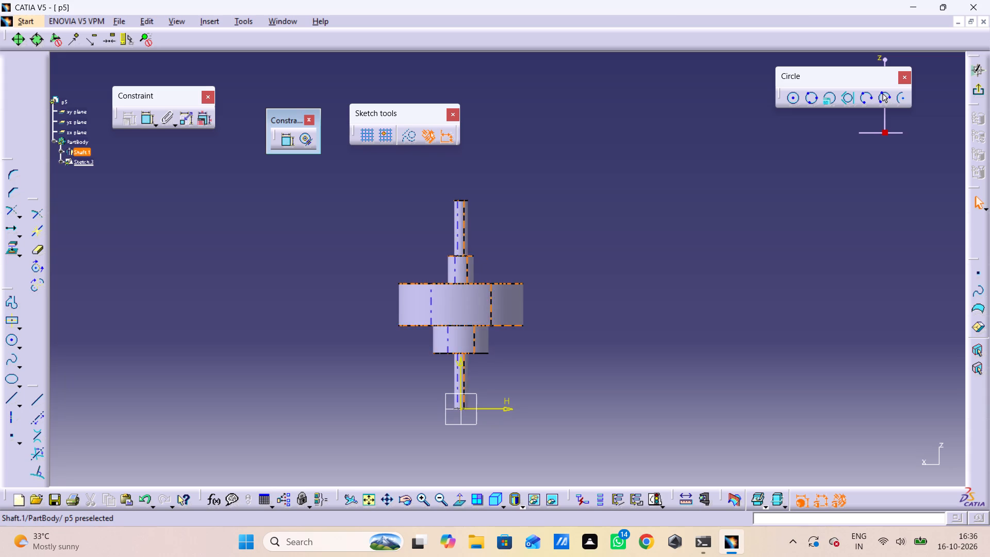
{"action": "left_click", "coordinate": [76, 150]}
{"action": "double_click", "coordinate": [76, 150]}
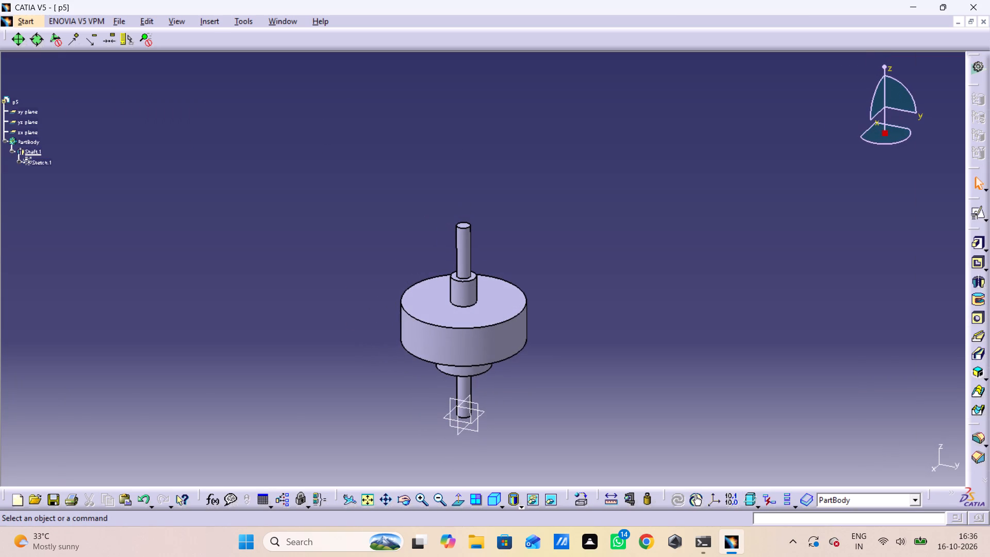
In the shaft's profile sketch, Sketch.1, set the step height of the shoulder nearest the origin to 20 mm.
{"action": "double_click", "coordinate": [34, 139]}
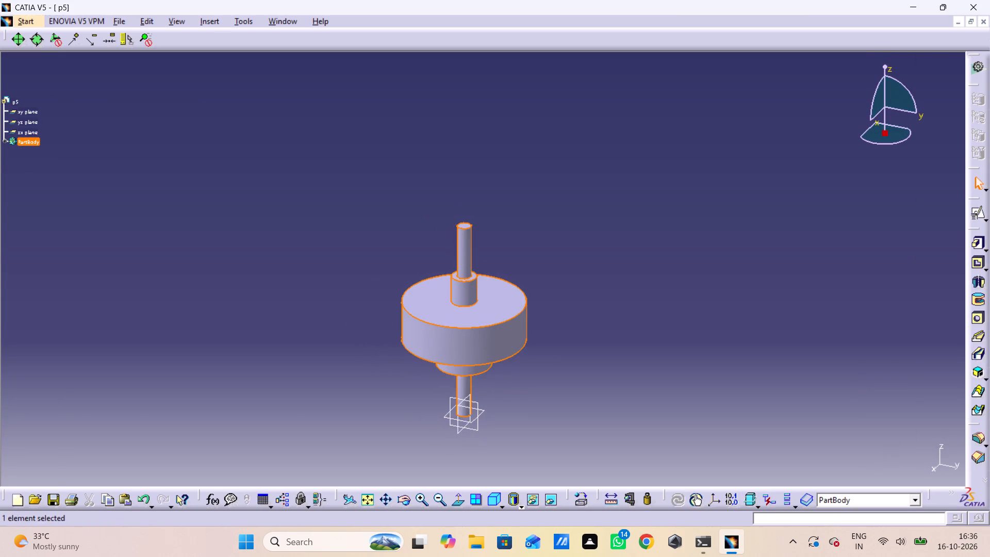
{"action": "double_click", "coordinate": [28, 139]}
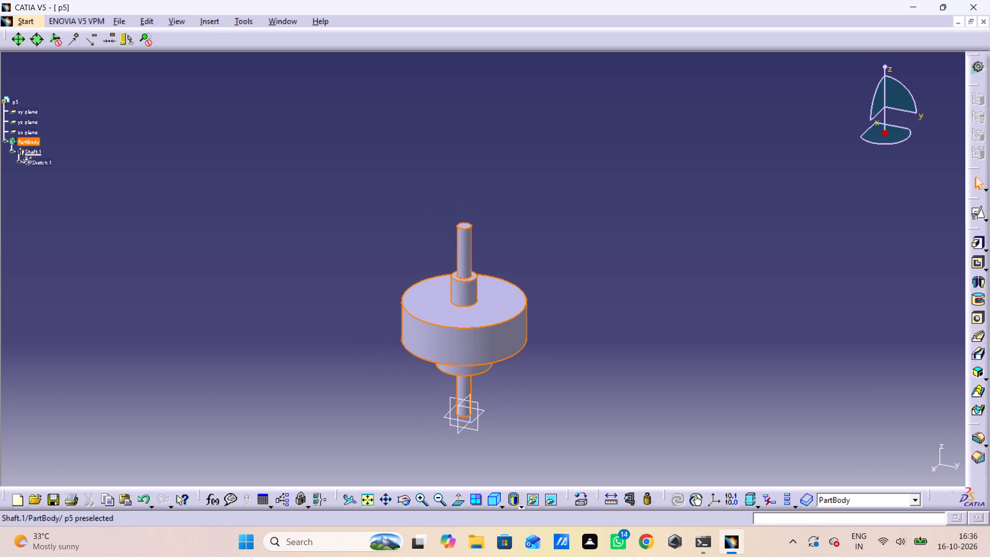
{"action": "double_click", "coordinate": [38, 162]}
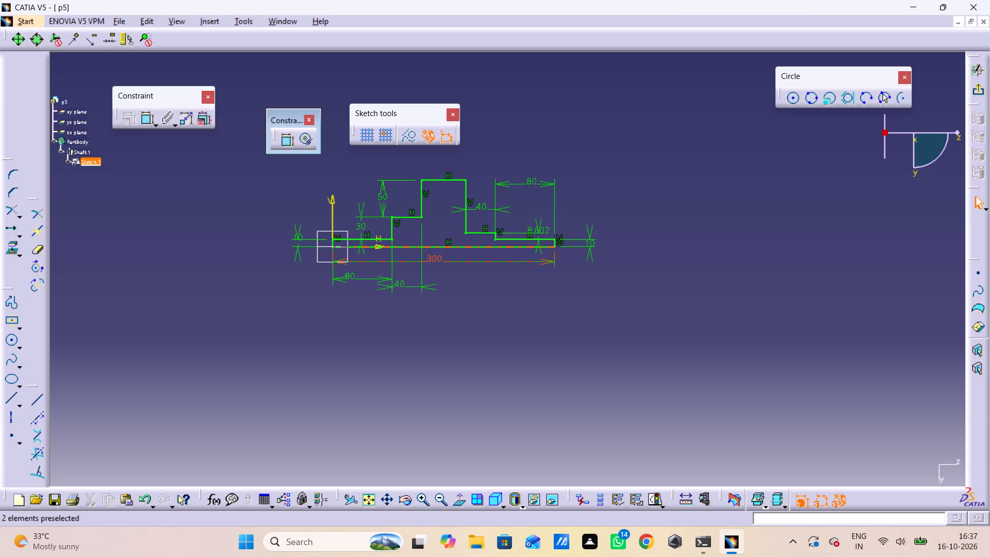
{"action": "double_click", "coordinate": [362, 225]}
{"action": "type", "text": "20"}
{"action": "key", "text": "Return"}
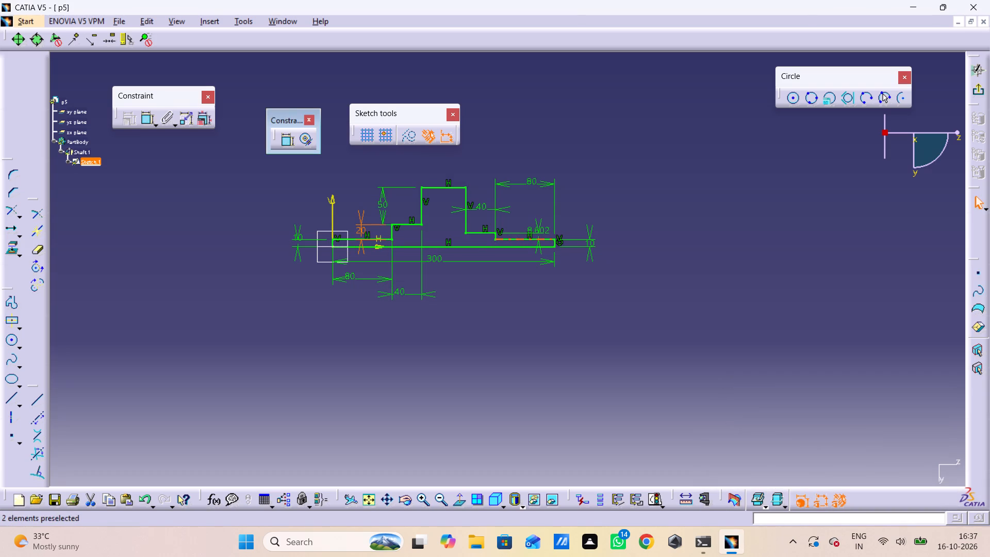
Set the step height of the shoulder at the profile's far end, away from the origin, to 20 mm.
{"action": "middle_click_drag", "start_coordinate": [543, 224], "coordinate": [540, 185]}
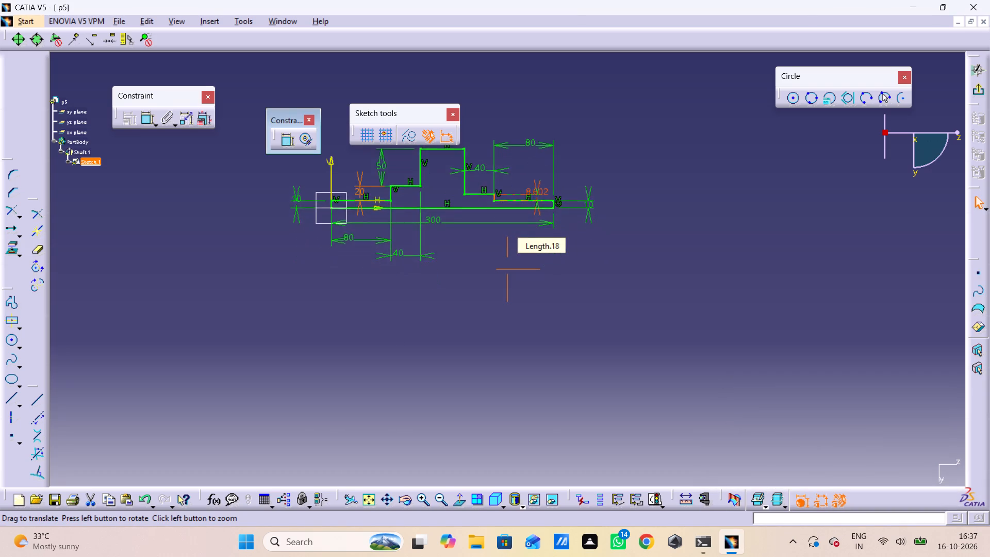
{"action": "middle_click_drag", "start_coordinate": [540, 185], "coordinate": [530, 217]}
{"action": "middle_click_drag", "start_coordinate": [603, 249], "coordinate": [606, 219], "text": "ctrl"}
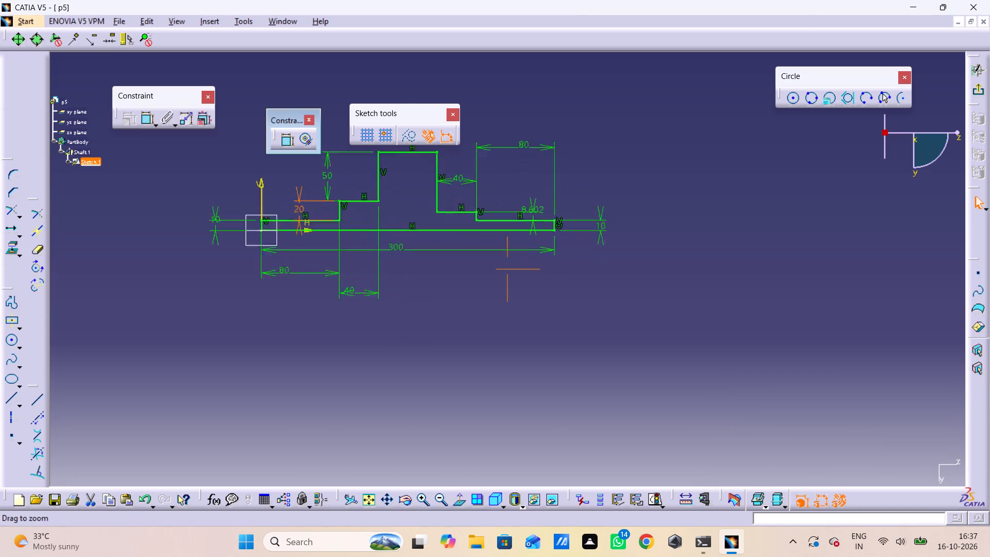
{"action": "middle_click_drag", "start_coordinate": [606, 219], "coordinate": [603, 181], "text": "ctrl"}
{"action": "double_click", "coordinate": [543, 176]}
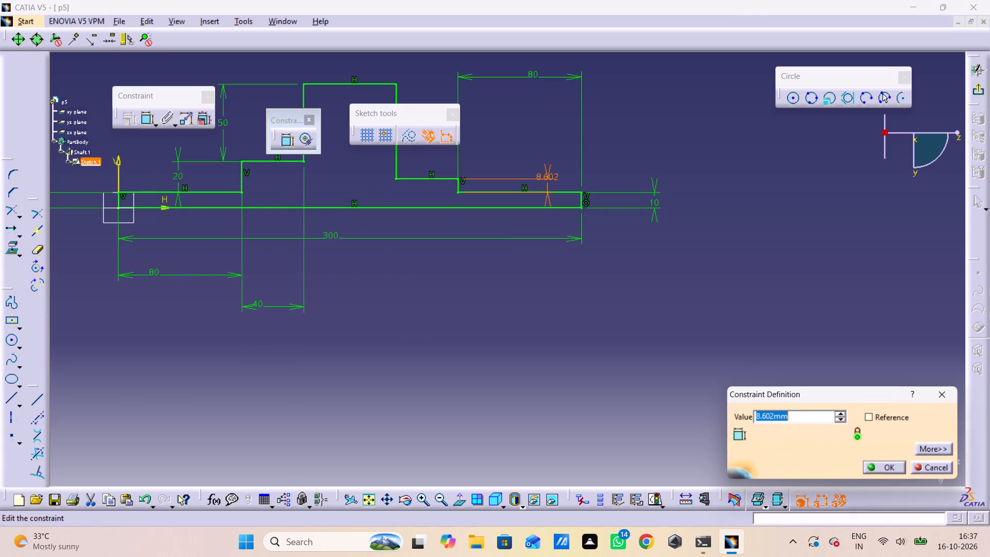
{"action": "type", "text": "20"}
{"action": "key", "text": "Return"}
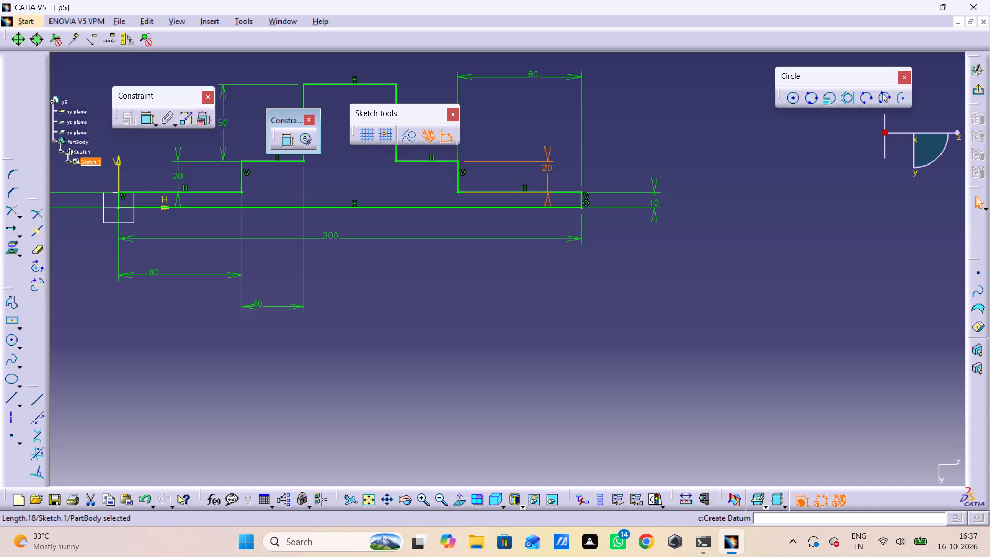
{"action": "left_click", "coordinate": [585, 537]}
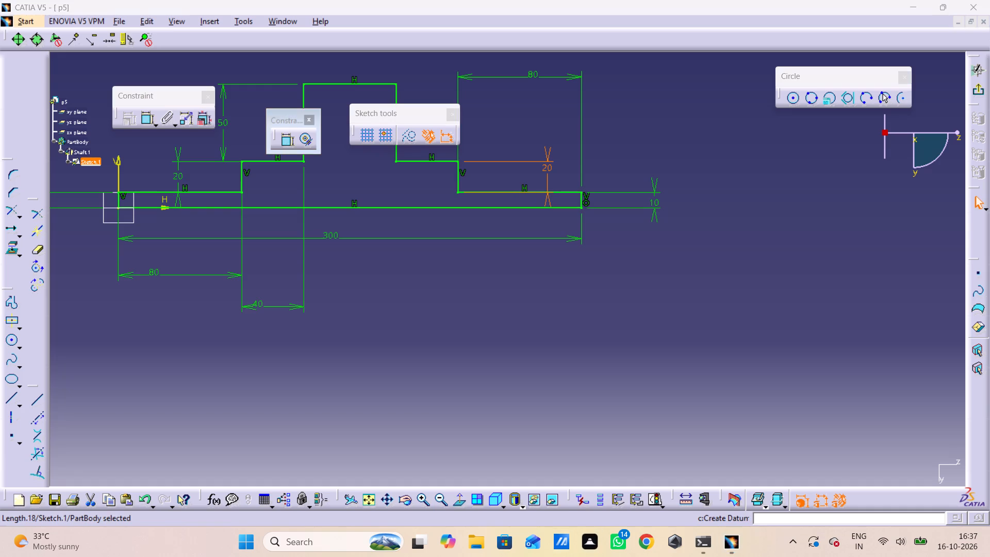
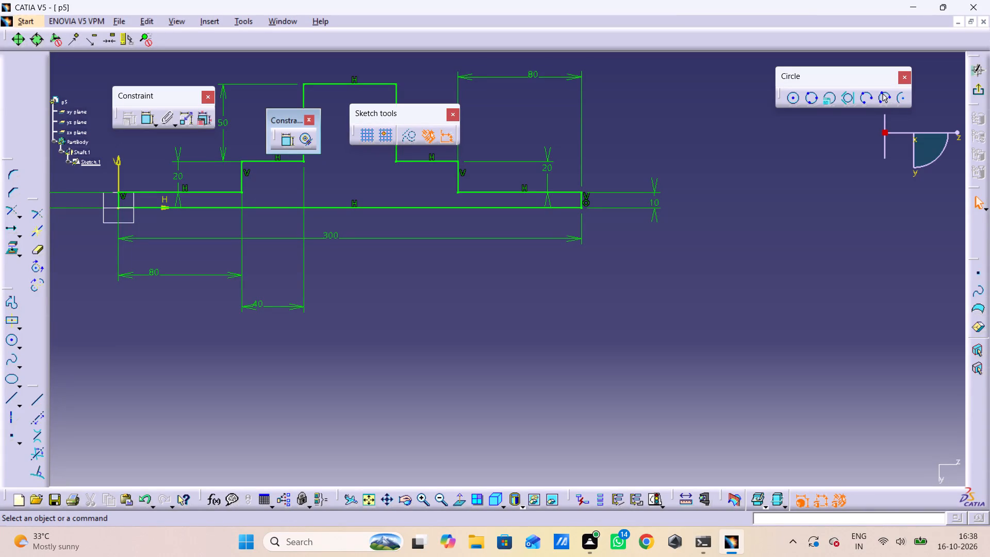
Set the step height of the profile's tallest middle section above the adjoining shoulder to 20 mm and leave the sketch.
{"action": "middle_click_drag", "start_coordinate": [482, 201], "coordinate": [490, 212]}
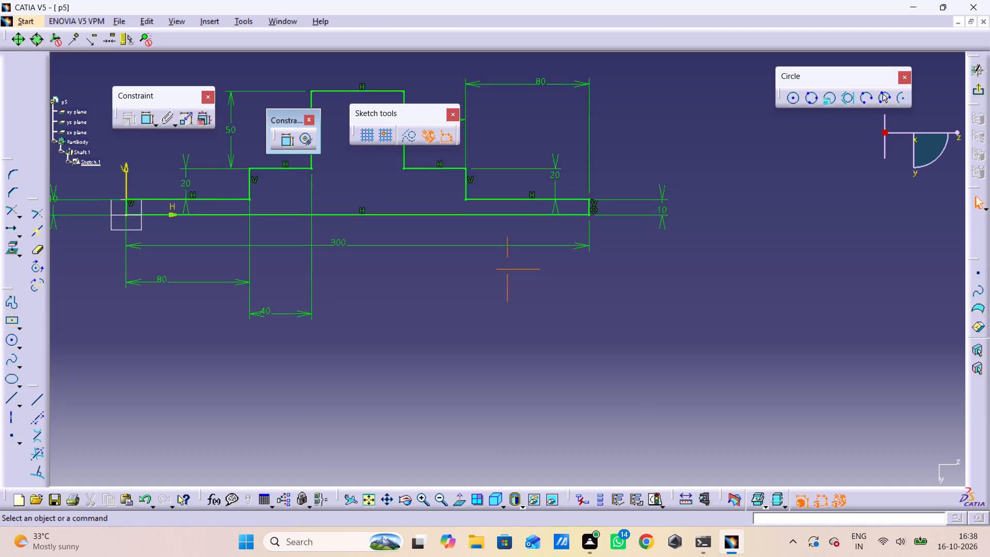
{"action": "middle_click_drag", "start_coordinate": [490, 212], "coordinate": [556, 280]}
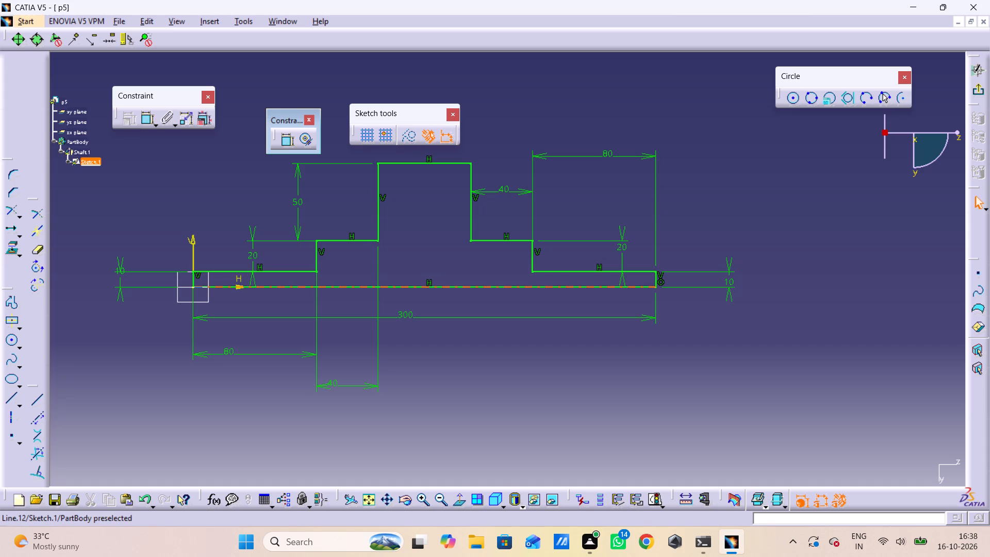
{"action": "left_click", "coordinate": [294, 257]}
{"action": "left_click", "coordinate": [303, 260]}
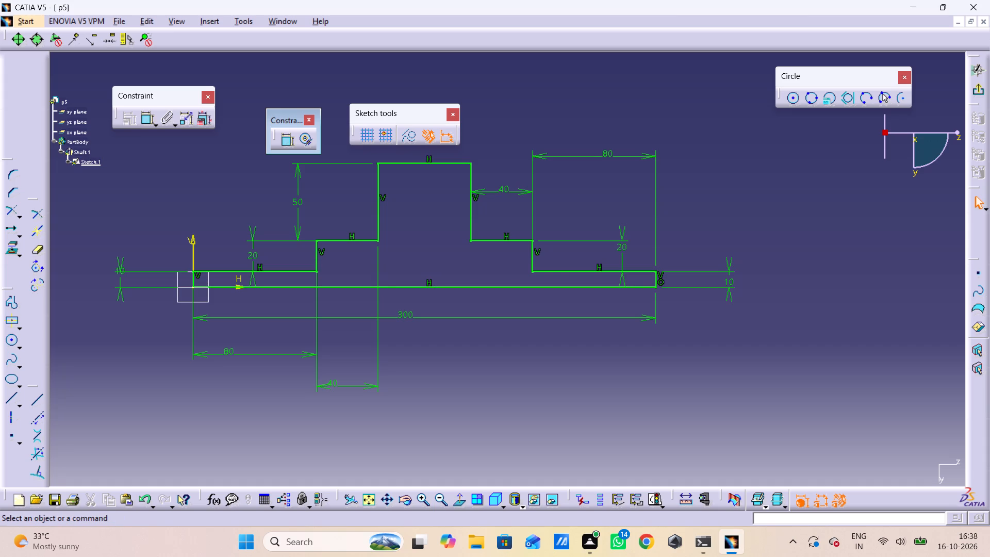
{"action": "left_click", "coordinate": [362, 297]}
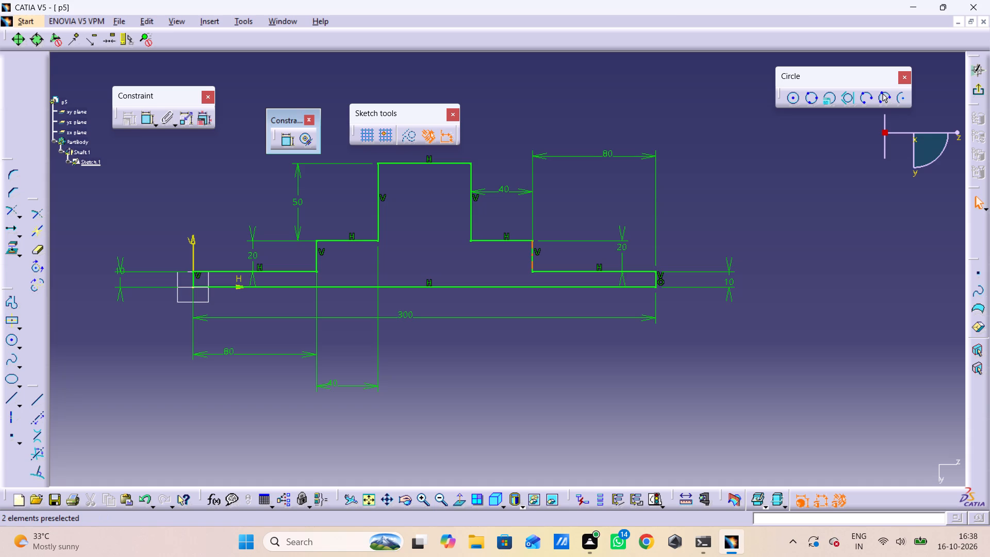
{"action": "left_click", "coordinate": [289, 202]}
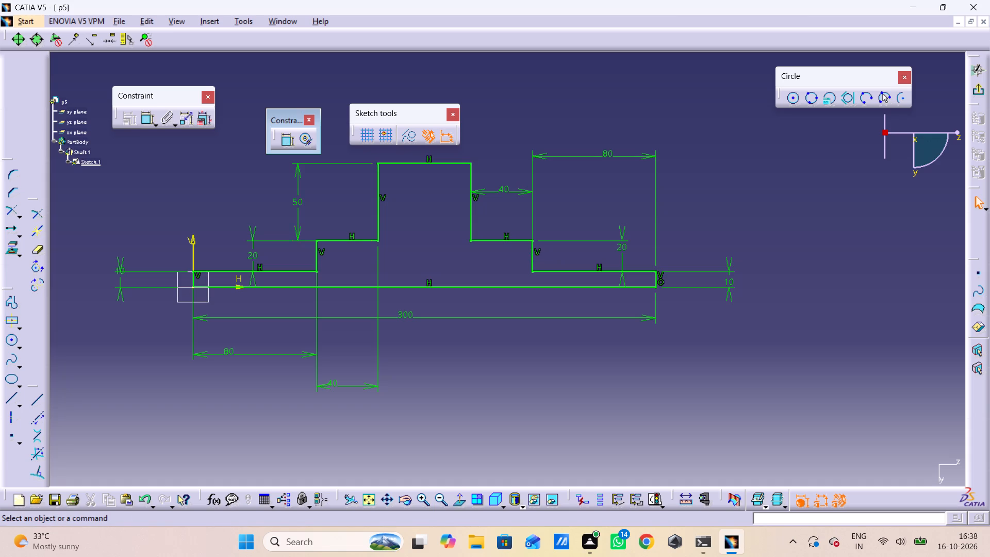
{"action": "double_click", "coordinate": [295, 199]}
{"action": "type", "text": "20"}
{"action": "key", "text": "Return"}
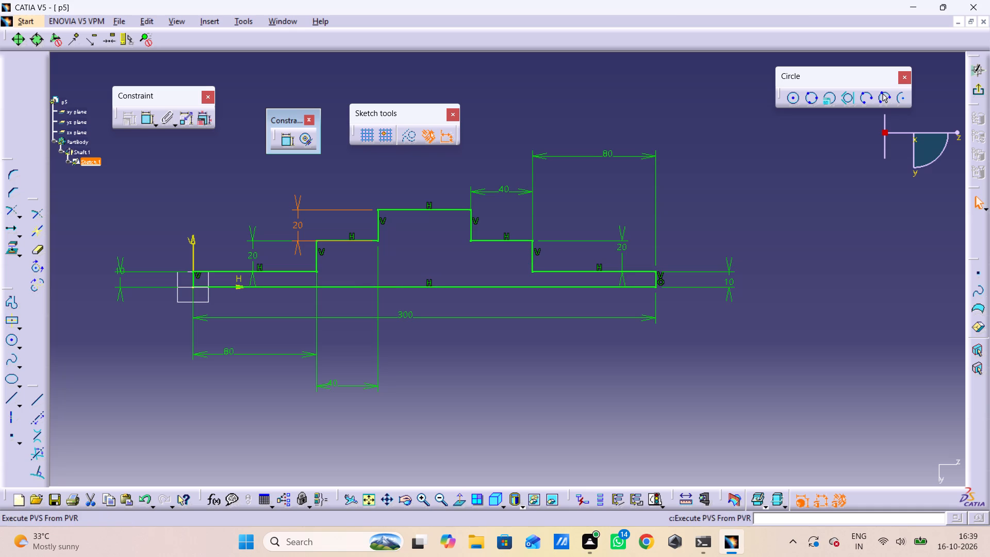
{"action": "left_click", "coordinate": [976, 85]}
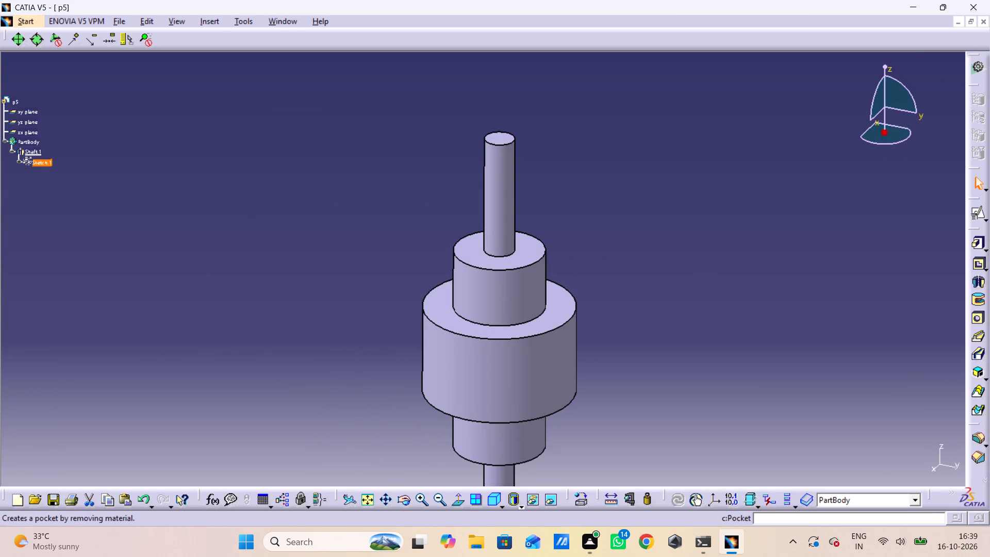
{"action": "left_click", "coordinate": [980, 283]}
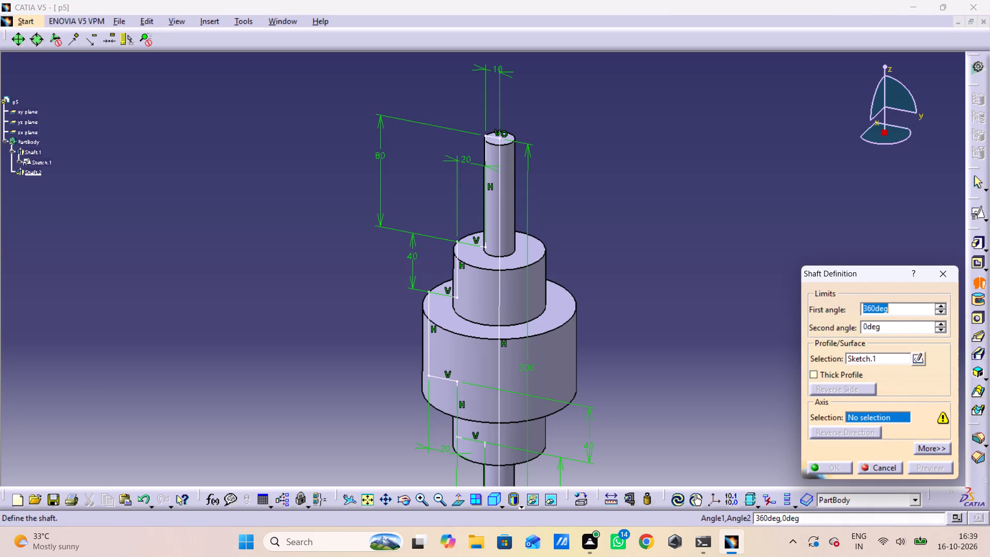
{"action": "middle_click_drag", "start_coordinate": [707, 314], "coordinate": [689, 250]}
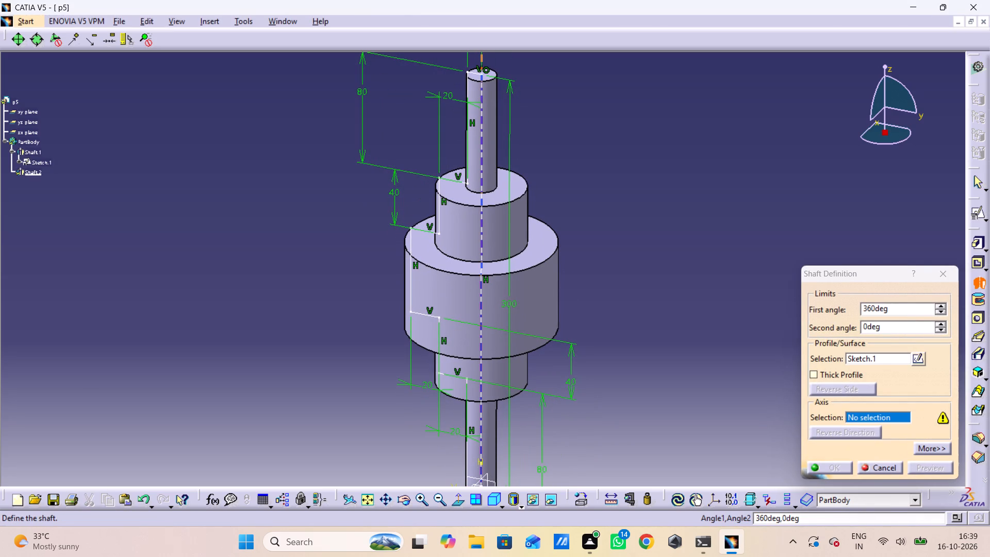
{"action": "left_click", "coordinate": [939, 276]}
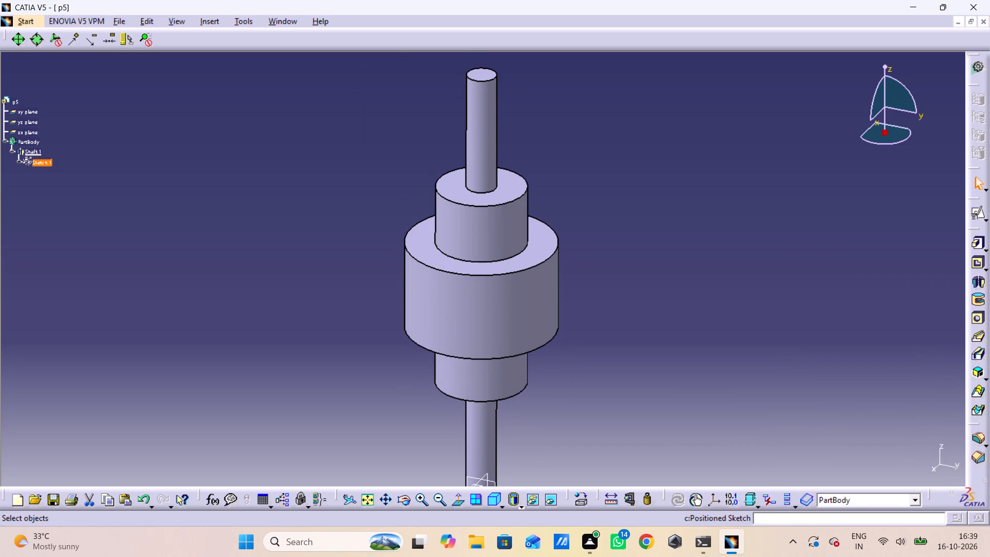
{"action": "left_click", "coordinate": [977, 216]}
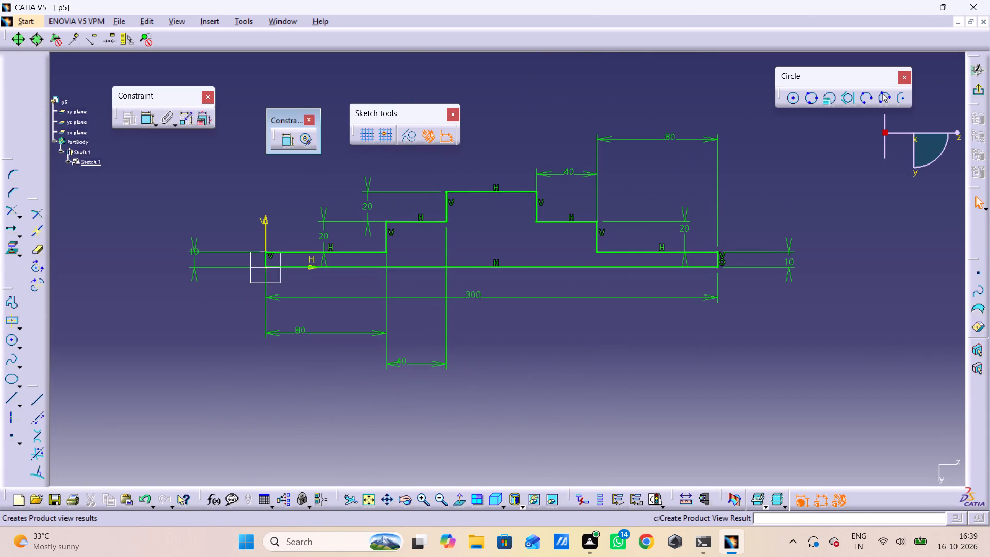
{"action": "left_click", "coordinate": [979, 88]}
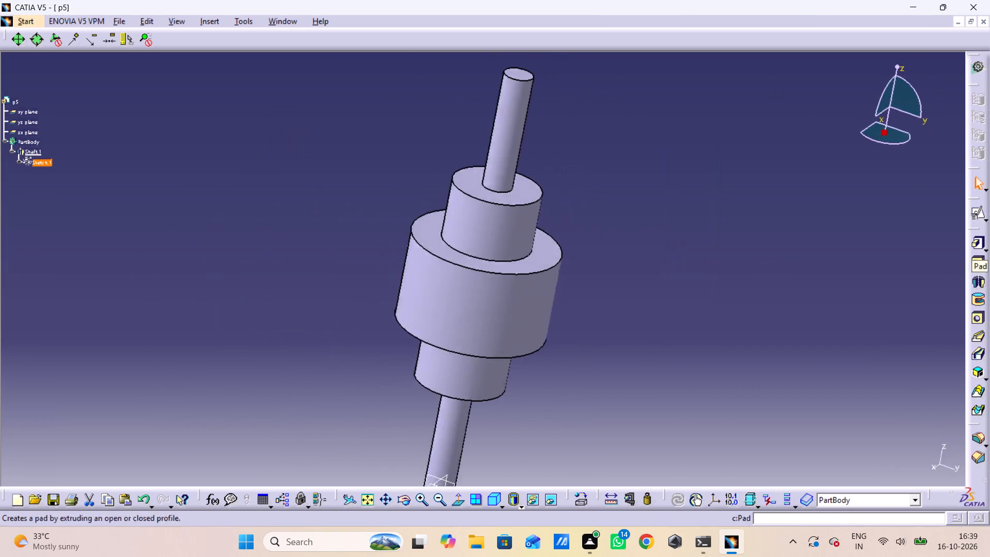
Create a positioned sketch on the zx plane with its V direction reversed.
{"action": "left_click", "coordinate": [18, 127]}
{"action": "middle_click_drag", "start_coordinate": [303, 224], "coordinate": [305, 126]}
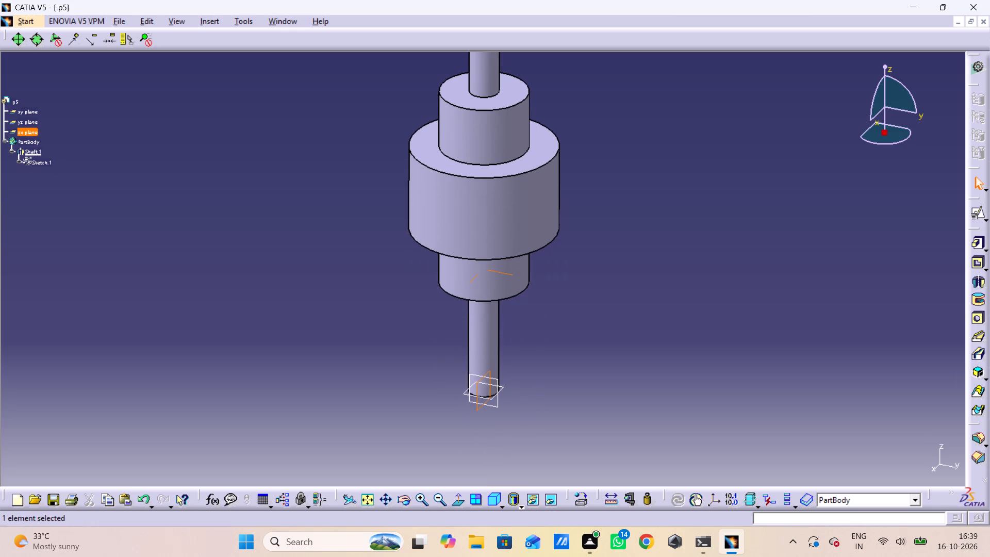
{"action": "left_click", "coordinate": [484, 377]}
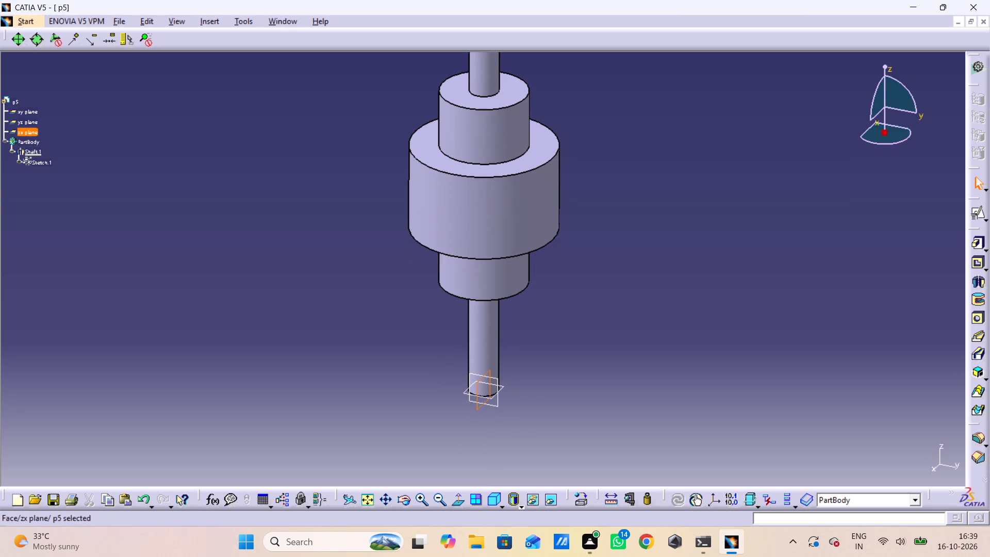
{"action": "left_click", "coordinate": [978, 211]}
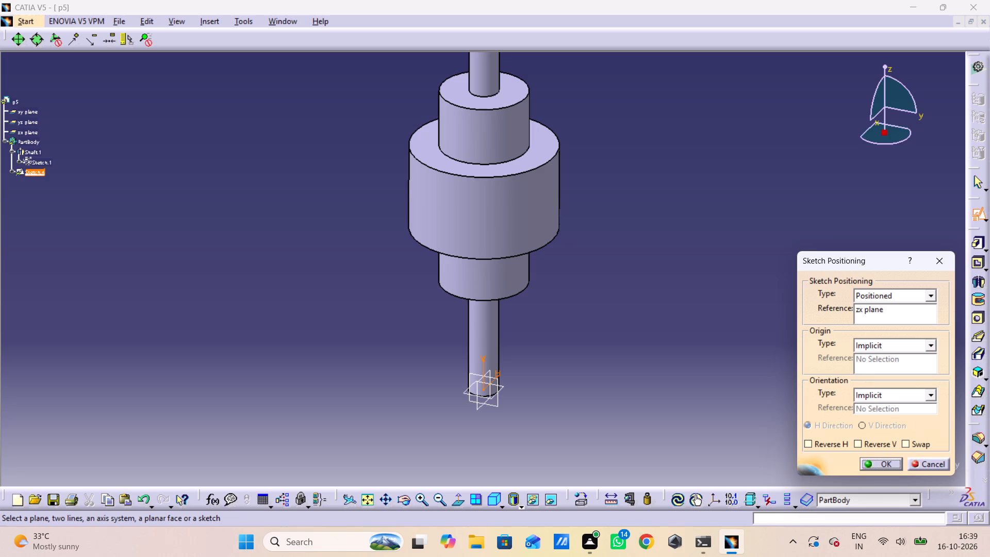
{"action": "left_click", "coordinate": [855, 445]}
{"action": "left_click", "coordinate": [888, 461]}
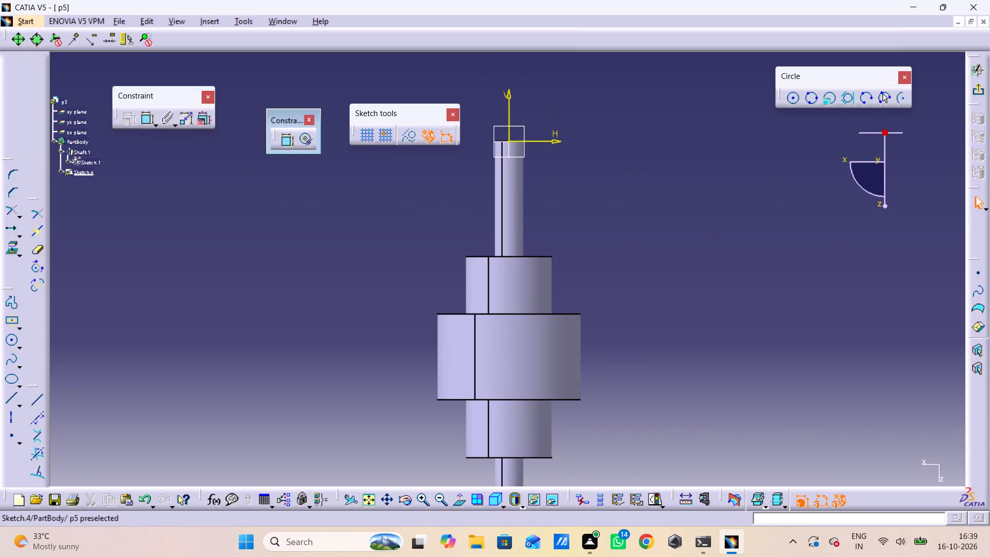
Examine the revolved stepped shaft from several angles, including both of its ends and the new sketch's axes.
{"action": "middle_click_drag", "start_coordinate": [547, 247], "coordinate": [726, 391], "text": "ctrl"}
{"action": "right_click_drag", "start_coordinate": [547, 247], "coordinate": [568, 314], "text": "ctrl"}
{"action": "right_click_drag", "start_coordinate": [605, 318], "coordinate": [726, 391], "text": "ctrl"}
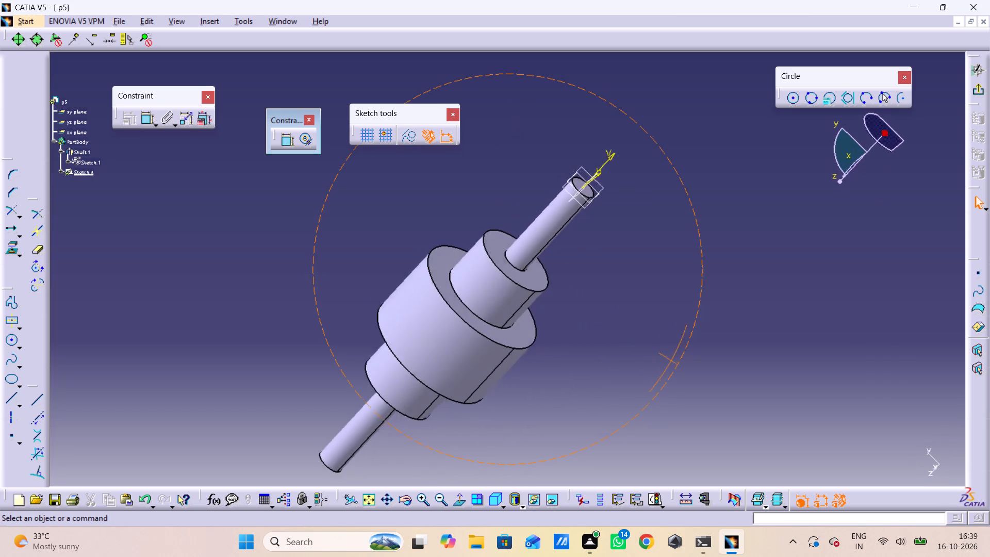
{"action": "right_click_drag", "start_coordinate": [726, 391], "coordinate": [744, 464], "text": "ctrl"}
{"action": "middle_click_drag", "start_coordinate": [726, 391], "coordinate": [740, 464], "text": "ctrl"}
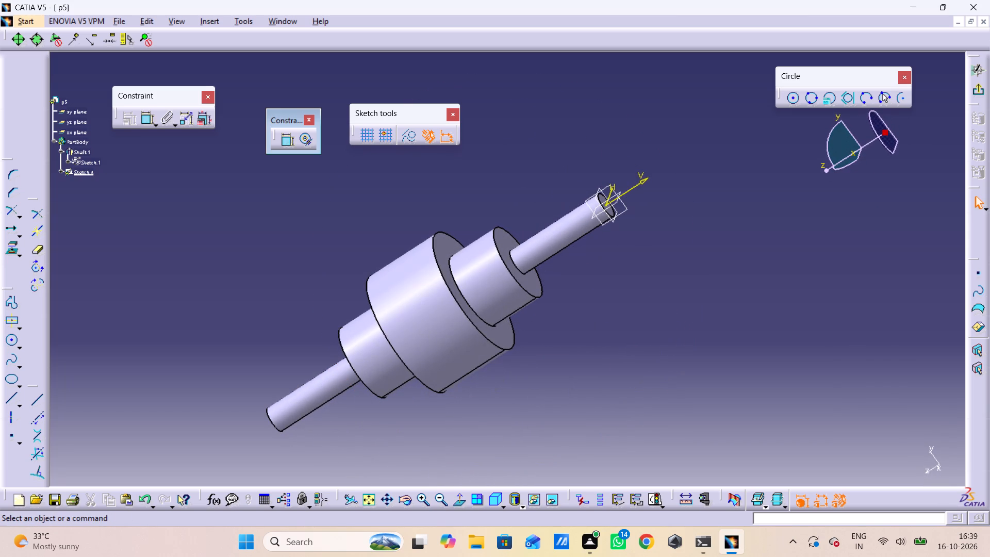
{"action": "middle_click_drag", "start_coordinate": [669, 350], "coordinate": [696, 342], "text": "ctrl"}
{"action": "right_click", "coordinate": [669, 350], "text": "ctrl"}
{"action": "right_click_drag", "start_coordinate": [698, 325], "coordinate": [696, 342], "text": "ctrl"}
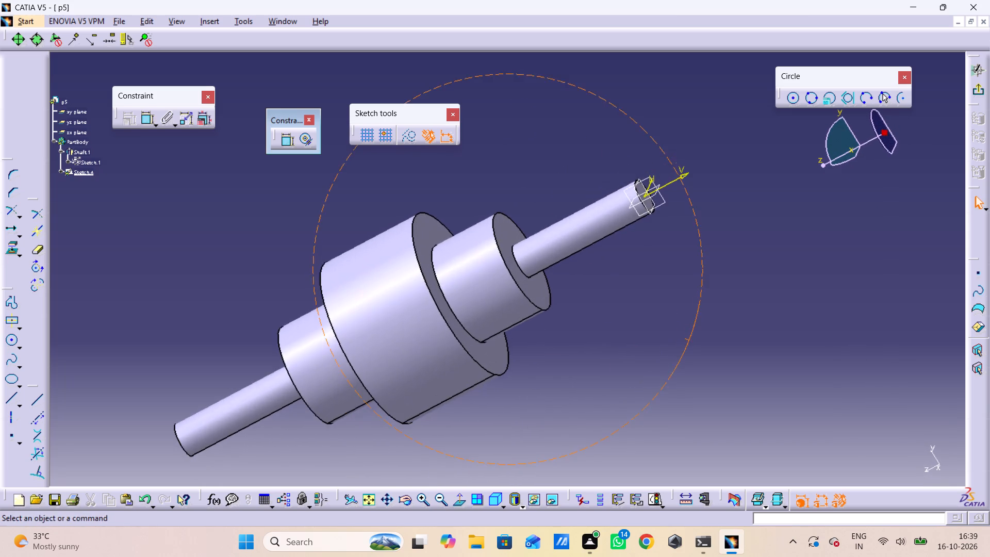
{"action": "right_click_drag", "start_coordinate": [696, 342], "coordinate": [696, 343], "text": "ctrl"}
{"action": "middle_click_drag", "start_coordinate": [696, 342], "coordinate": [689, 326], "text": "ctrl"}
{"action": "middle_click_drag", "start_coordinate": [685, 307], "coordinate": [686, 340], "text": "ctrl"}
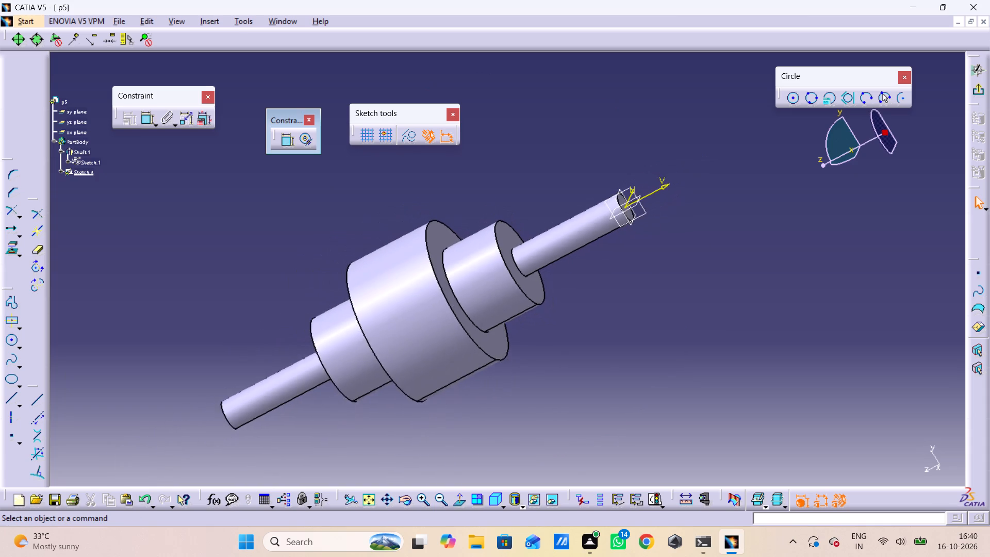
{"action": "middle_click_drag", "start_coordinate": [686, 340], "coordinate": [686, 351], "text": "ctrl"}
{"action": "middle_click_drag", "start_coordinate": [685, 342], "coordinate": [688, 375]}
{"action": "right_click_drag", "start_coordinate": [687, 364], "coordinate": [688, 375]}
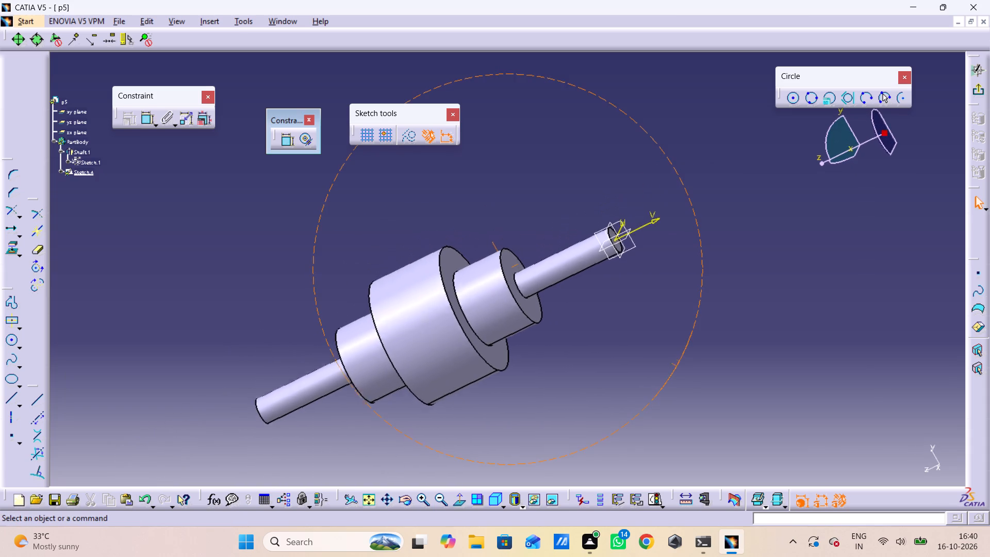
{"action": "right_click_drag", "start_coordinate": [688, 375], "coordinate": [717, 437]}
{"action": "middle_click_drag", "start_coordinate": [688, 375], "coordinate": [714, 437]}
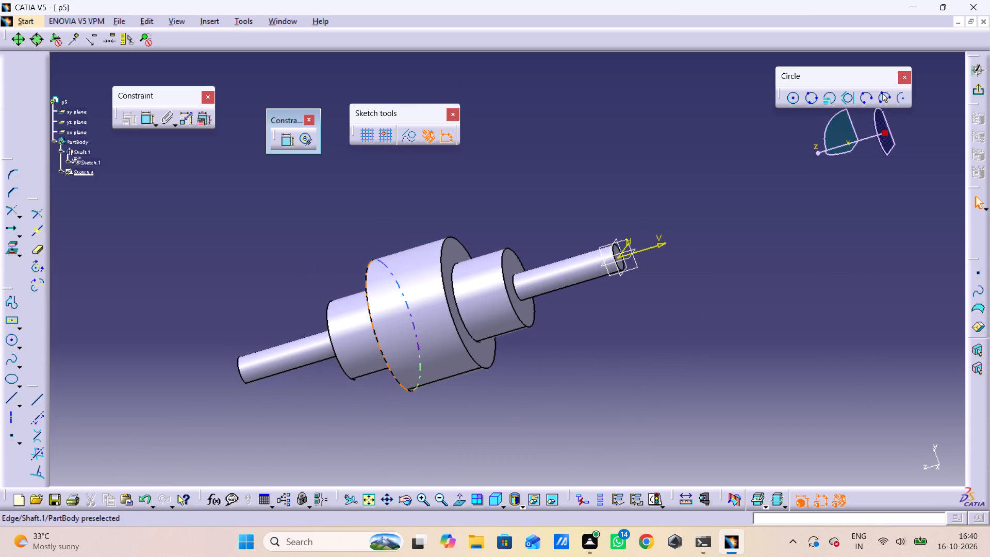
{"action": "middle_click", "coordinate": [351, 377], "text": "ctrl"}
{"action": "middle_click_drag", "start_coordinate": [306, 383], "coordinate": [310, 383]}
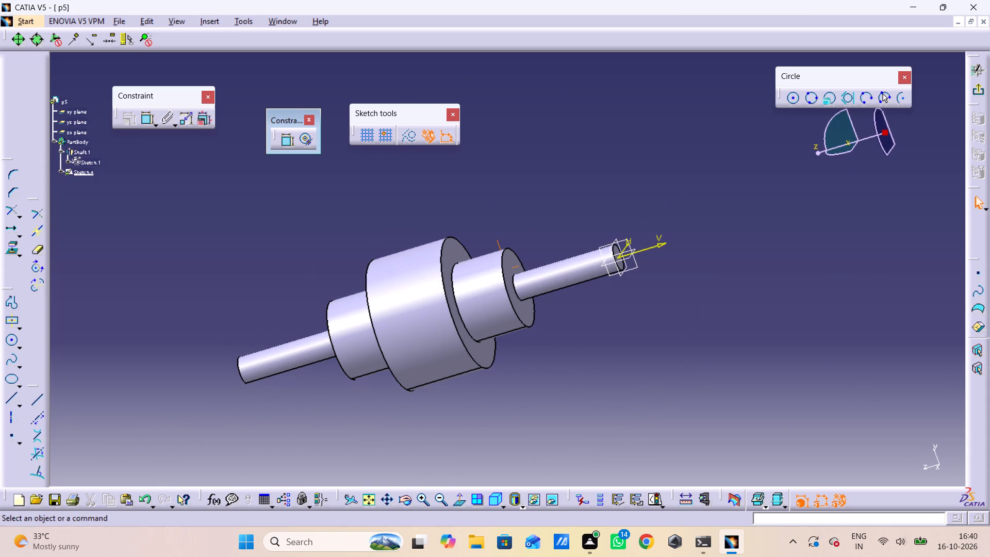
{"action": "middle_click_drag", "start_coordinate": [310, 383], "coordinate": [427, 373]}
{"action": "right_click_drag", "start_coordinate": [310, 383], "coordinate": [427, 373]}
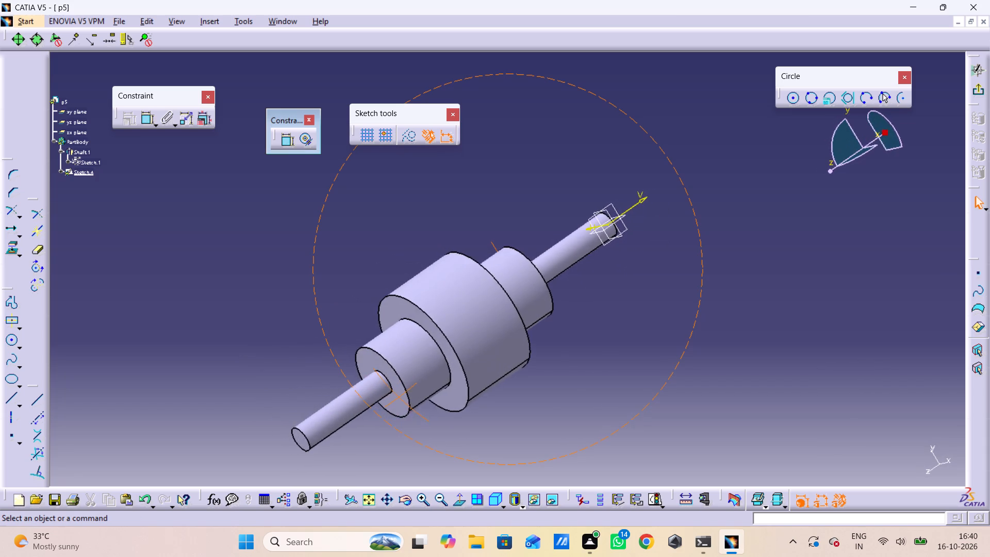
{"action": "right_click_drag", "start_coordinate": [427, 373], "coordinate": [436, 366]}
{"action": "middle_click_drag", "start_coordinate": [427, 373], "coordinate": [436, 366]}
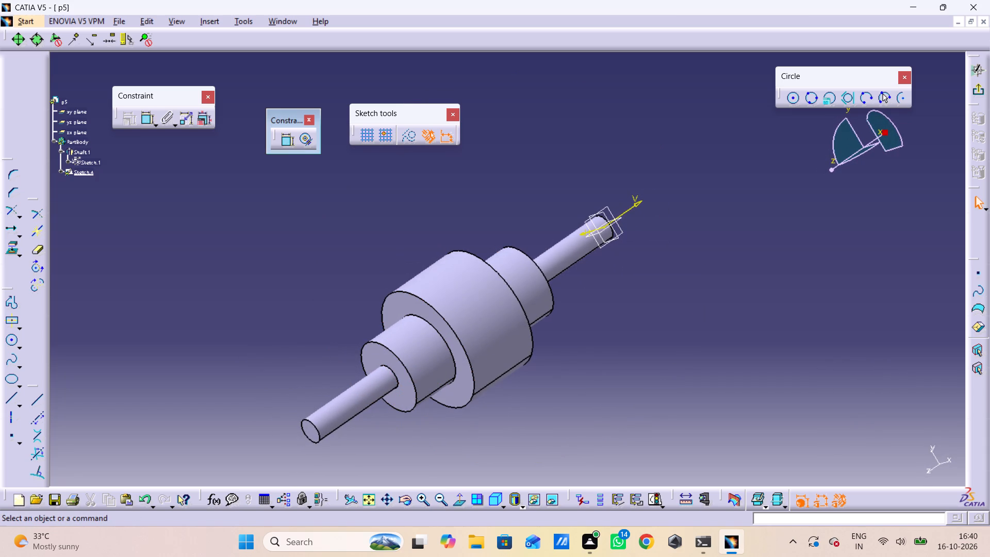
{"action": "middle_click_drag", "start_coordinate": [602, 267], "coordinate": [606, 302], "text": "ctrl"}
{"action": "right_click_drag", "start_coordinate": [602, 267], "coordinate": [606, 302], "text": "ctrl"}
{"action": "middle_click_drag", "start_coordinate": [616, 258], "coordinate": [629, 242]}
{"action": "middle_click_drag", "start_coordinate": [633, 231], "coordinate": [653, 357]}
{"action": "right_click_drag", "start_coordinate": [633, 231], "coordinate": [653, 357], "text": "ctrl"}
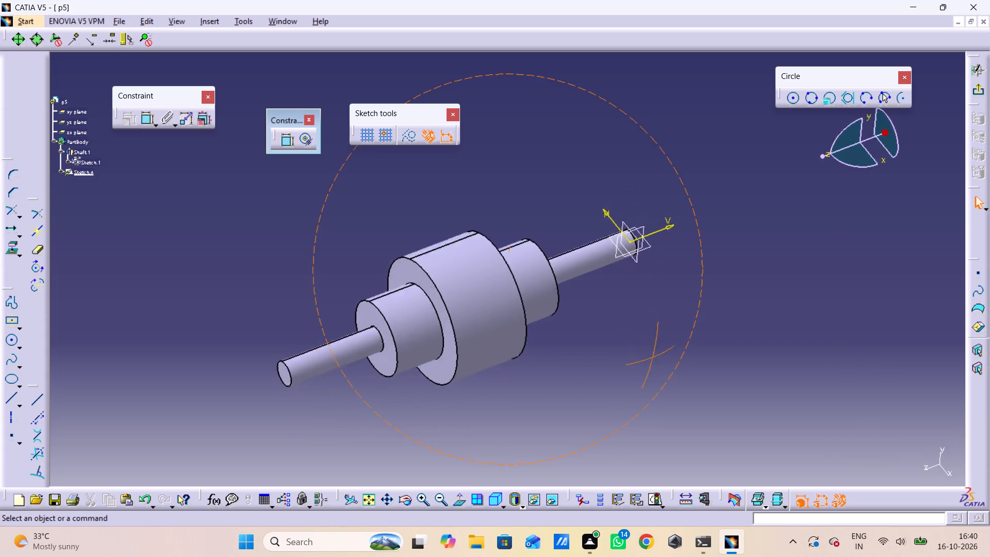
{"action": "right_click_drag", "start_coordinate": [653, 357], "coordinate": [636, 421], "text": "ctrl"}
{"action": "middle_click_drag", "start_coordinate": [653, 357], "coordinate": [633, 421]}
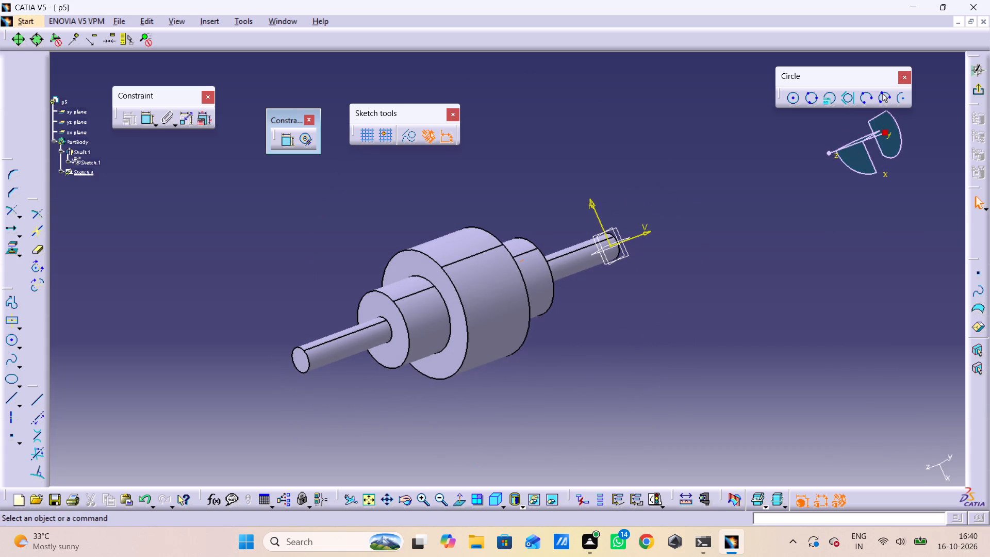
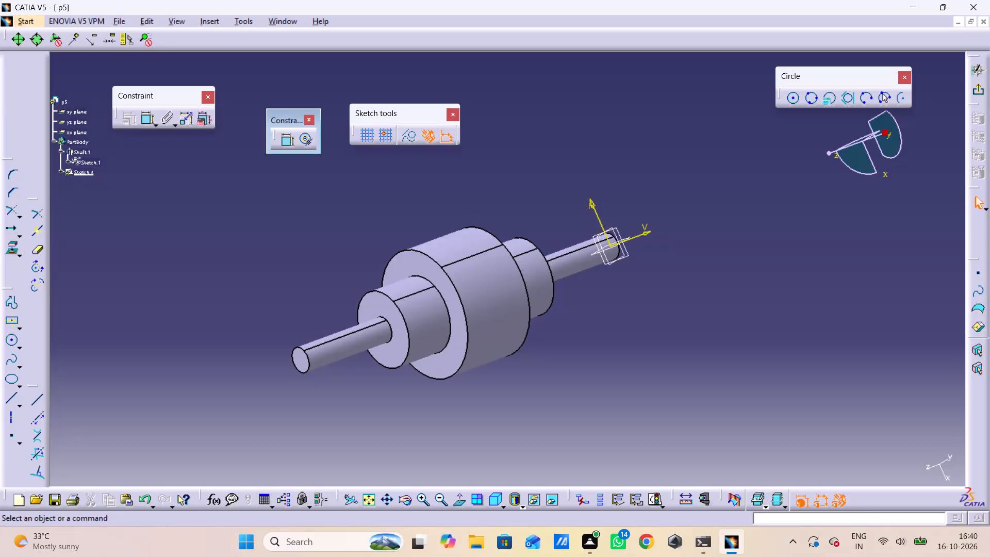
Undo all the modelling in part p5, including the shaft and its sketches, back to the empty part body.
{"action": "key", "text": "ctrl+z"}
{"action": "key", "text": "ctrl+z"}
{"action": "key", "text": "ctrl+z"}
{"action": "key", "text": "ctrl+z"}
{"action": "key", "text": "ctrl+z"}
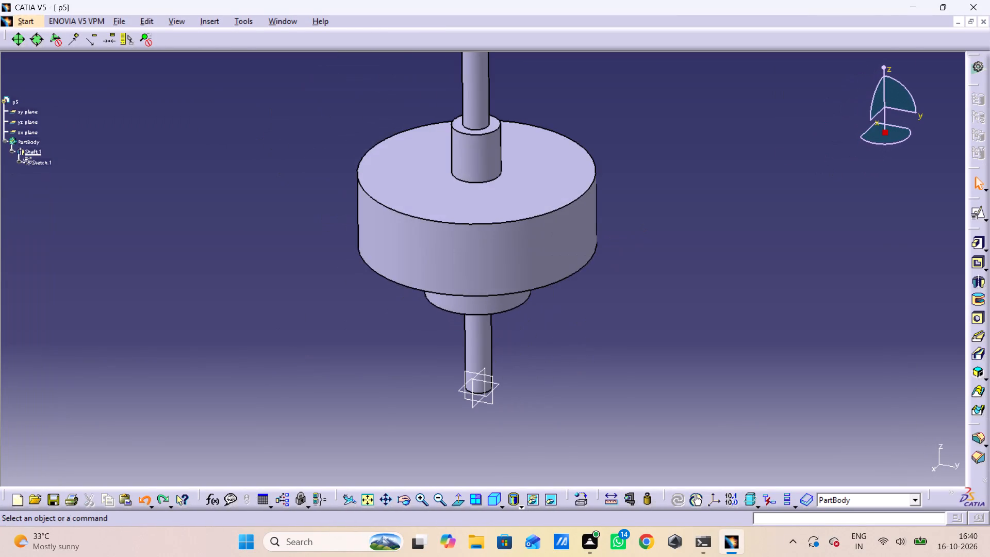
{"action": "key", "text": "ctrl+z"}
{"action": "key", "text": "ctrl+z"}
{"action": "key", "text": "ctrl+z"}
{"action": "key", "text": "ctrl+z"}
{"action": "key", "text": "ctrl+z"}
{"action": "key", "text": "ctrl+z"}
{"action": "key", "text": "ctrl+z"}
{"action": "key", "text": "ctrl+z"}
{"action": "key", "text": "ctrl+z"}
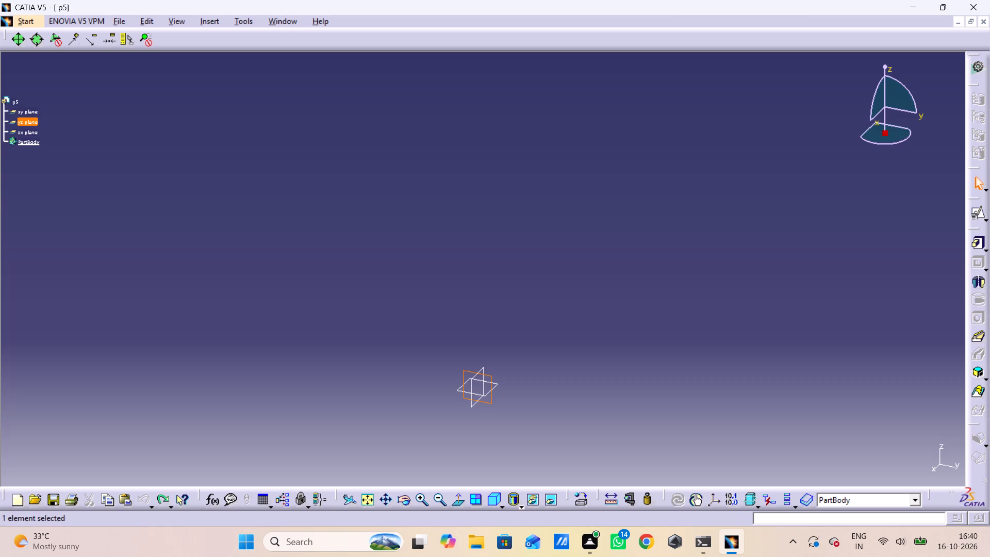
Create a positioned sketch on the yz plane with its H direction reversed and V direction not reversed.
{"action": "left_click", "coordinate": [980, 211]}
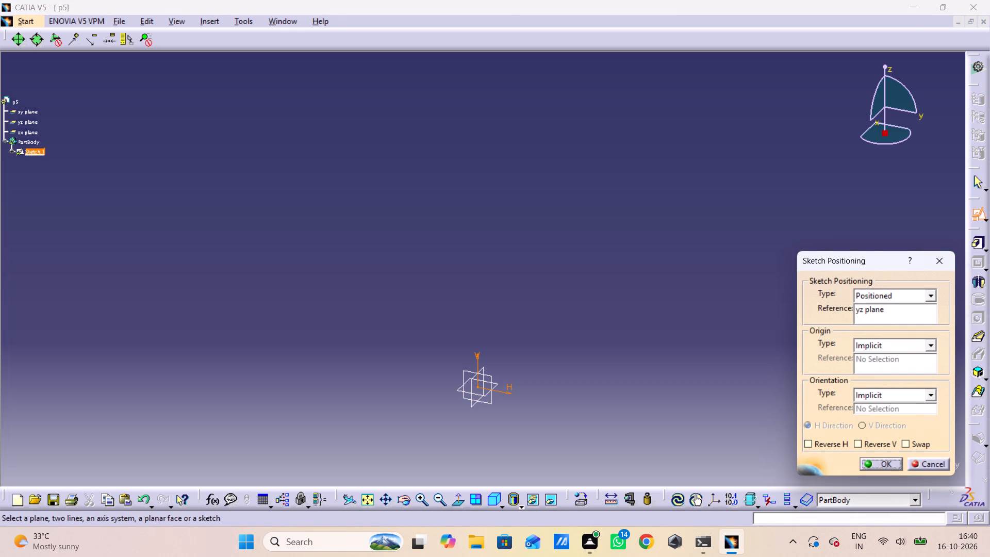
{"action": "left_click", "coordinate": [848, 444]}
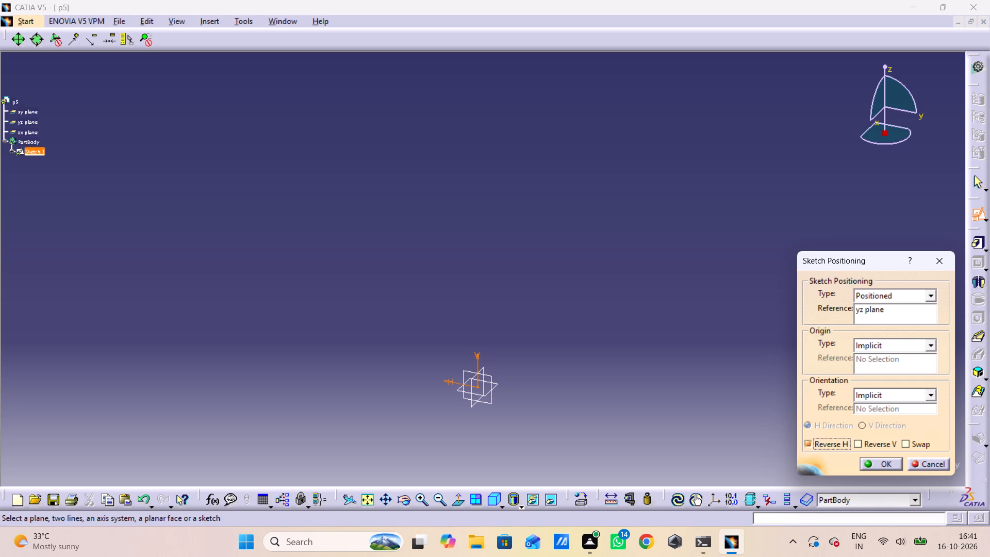
{"action": "left_click", "coordinate": [867, 446]}
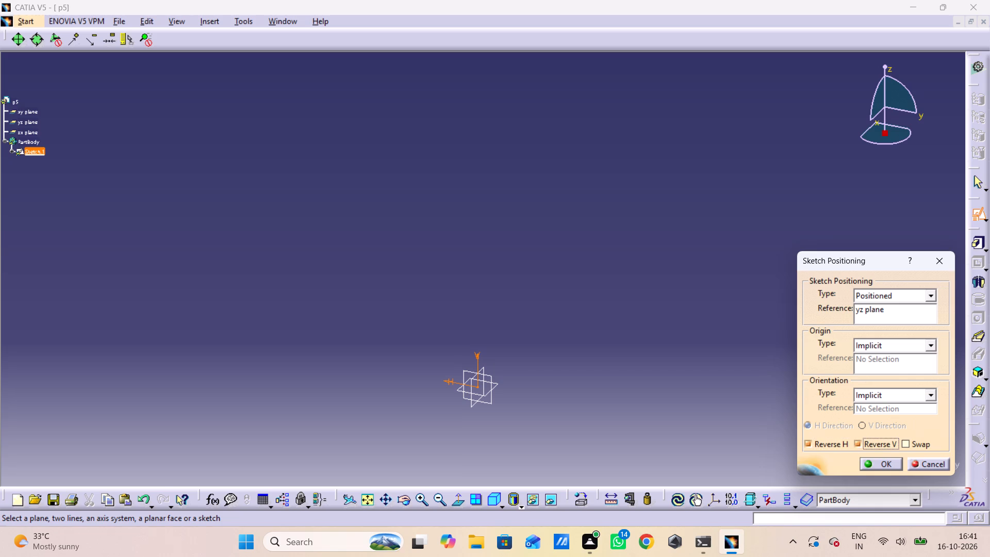
{"action": "left_click", "coordinate": [867, 446]}
{"action": "left_click", "coordinate": [484, 369]}
{"action": "left_click", "coordinate": [881, 463]}
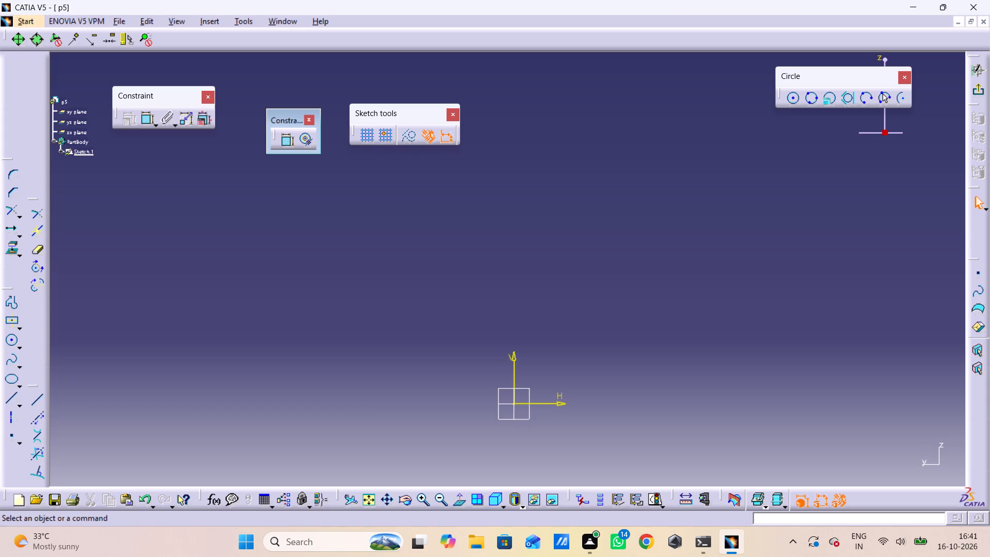
Draw a closed stepped half-profile from the origin along the H axis, about 220 mm long and 74 mm high, with five horizontal sections.
{"action": "middle_click_drag", "start_coordinate": [777, 270], "coordinate": [756, 243]}
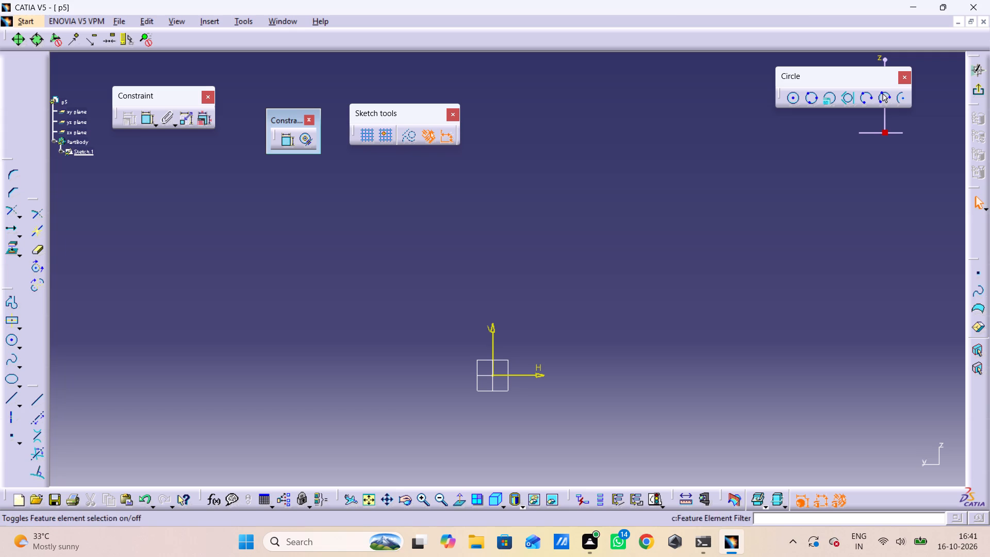
{"action": "left_click", "coordinate": [4, 302]}
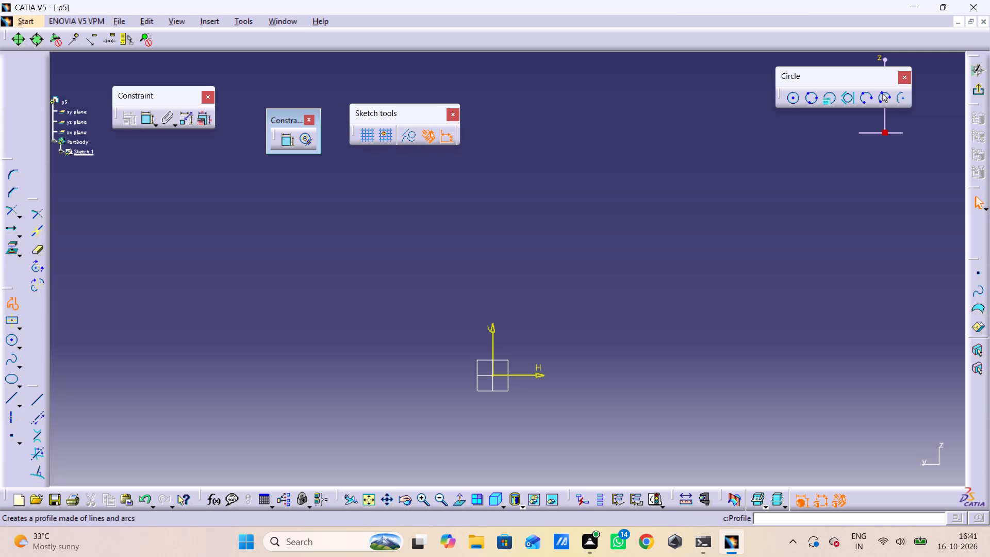
{"action": "left_click", "coordinate": [496, 375]}
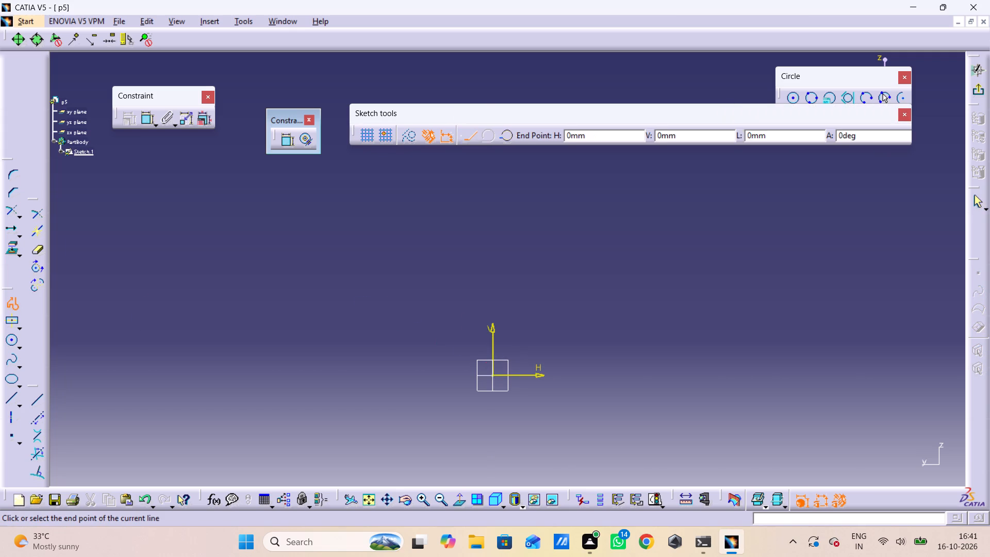
{"action": "left_click", "coordinate": [492, 347]}
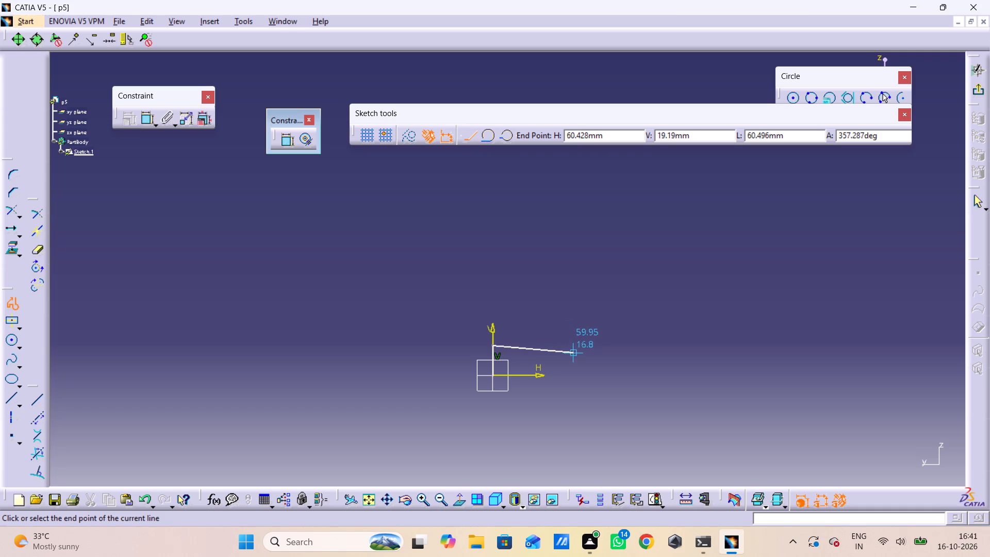
{"action": "left_click", "coordinate": [570, 342]}
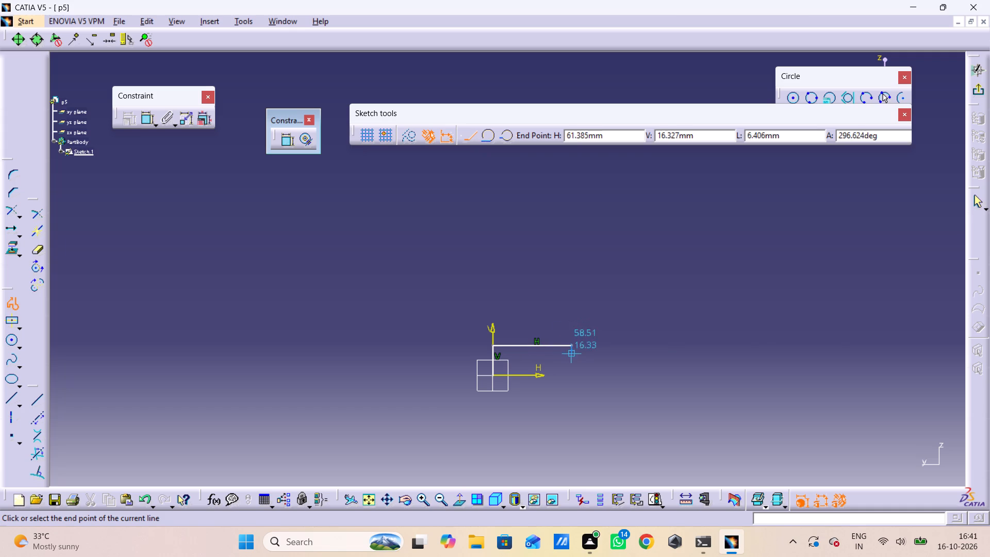
{"action": "left_click", "coordinate": [573, 308]}
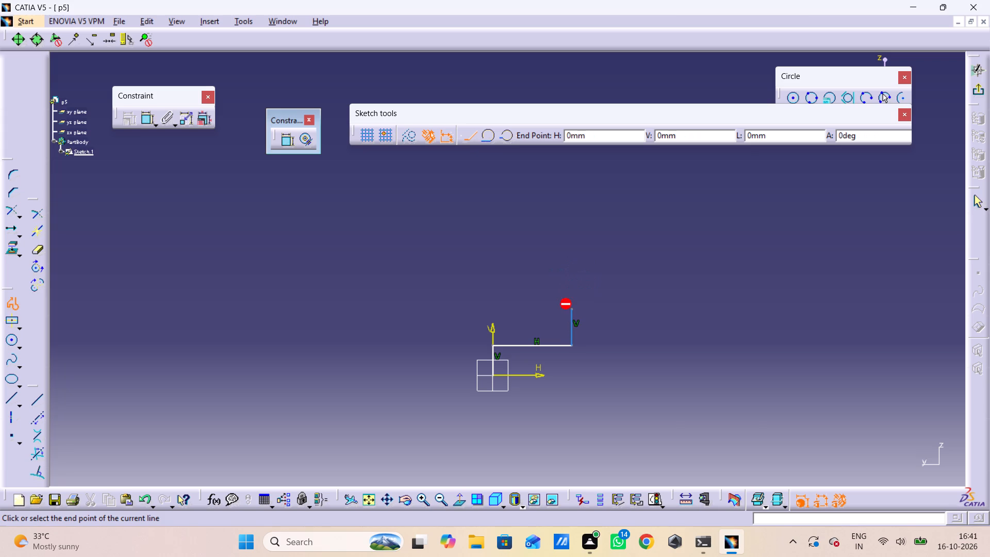
{"action": "left_click", "coordinate": [622, 308]}
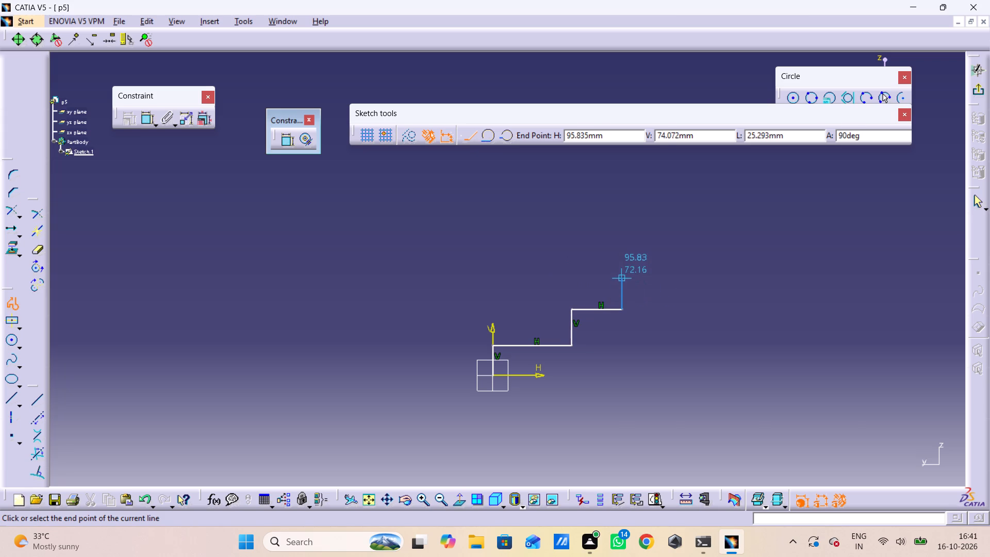
{"action": "left_click", "coordinate": [621, 273]}
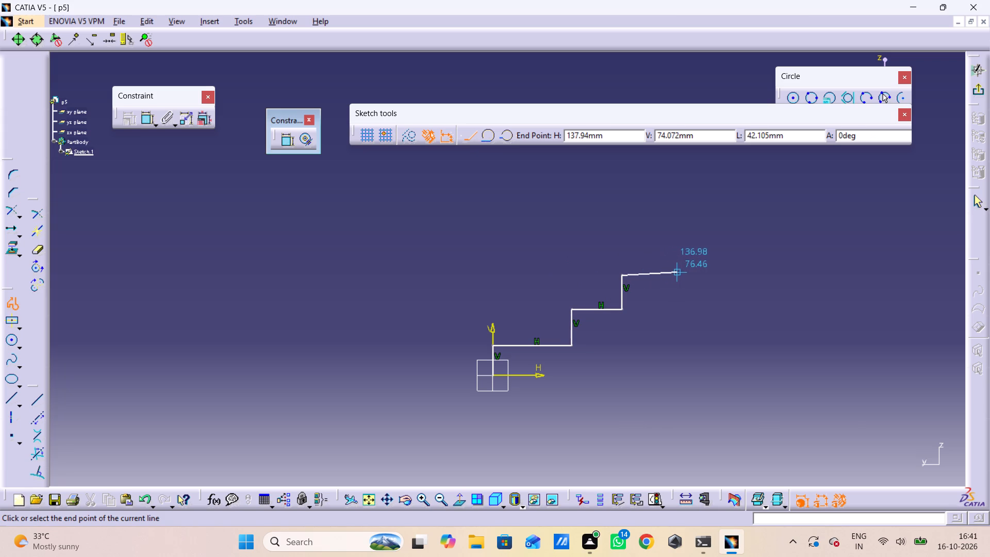
{"action": "left_click", "coordinate": [680, 276]}
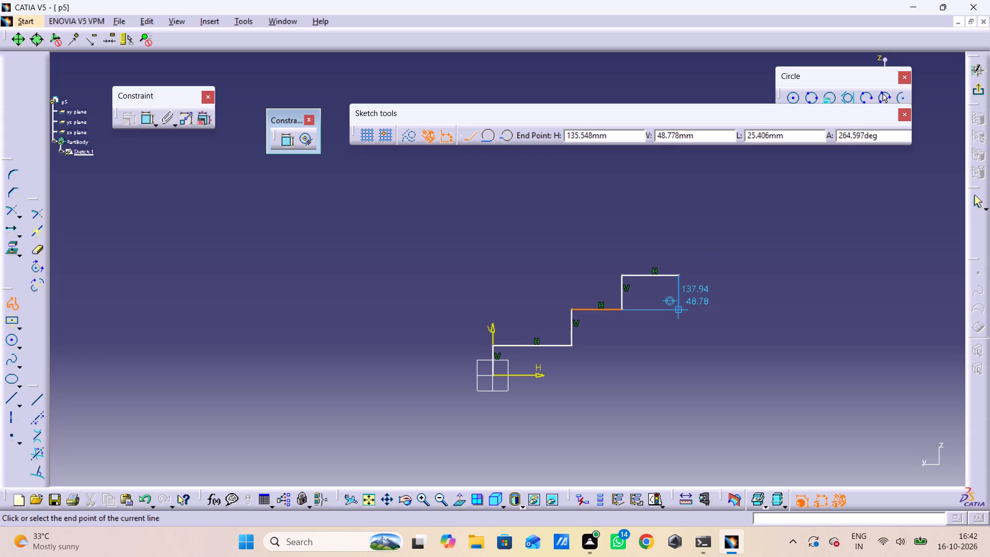
{"action": "left_click", "coordinate": [679, 309]}
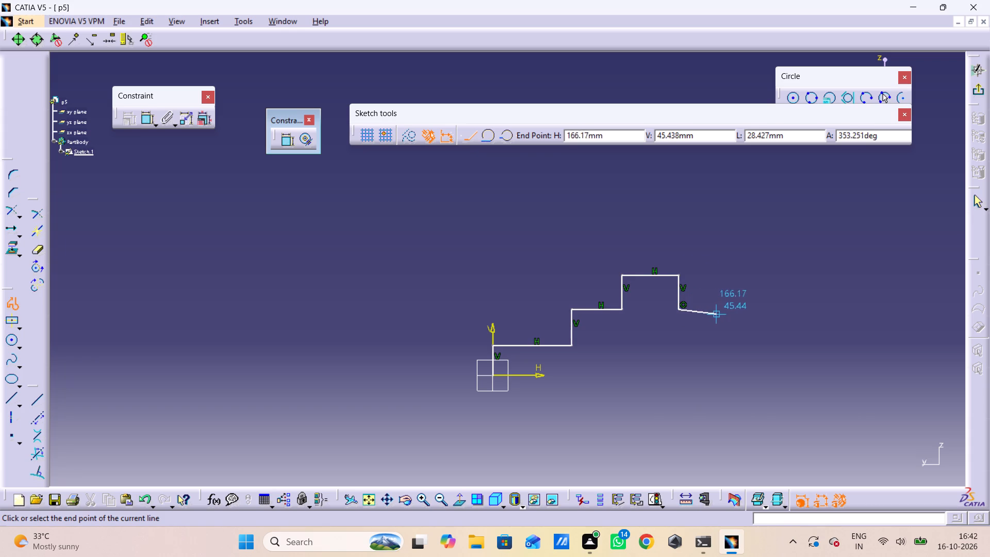
{"action": "left_click", "coordinate": [727, 309]}
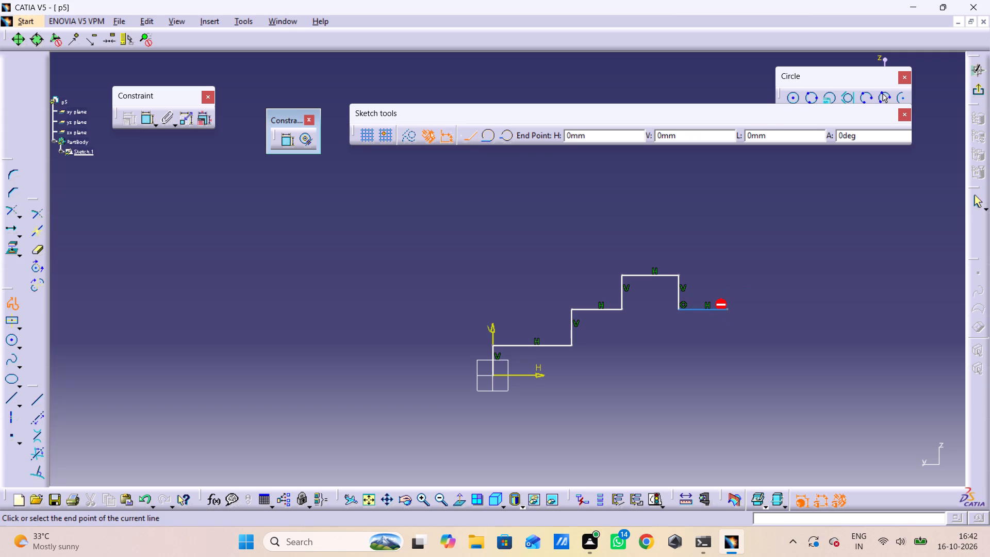
{"action": "left_click", "coordinate": [725, 336]}
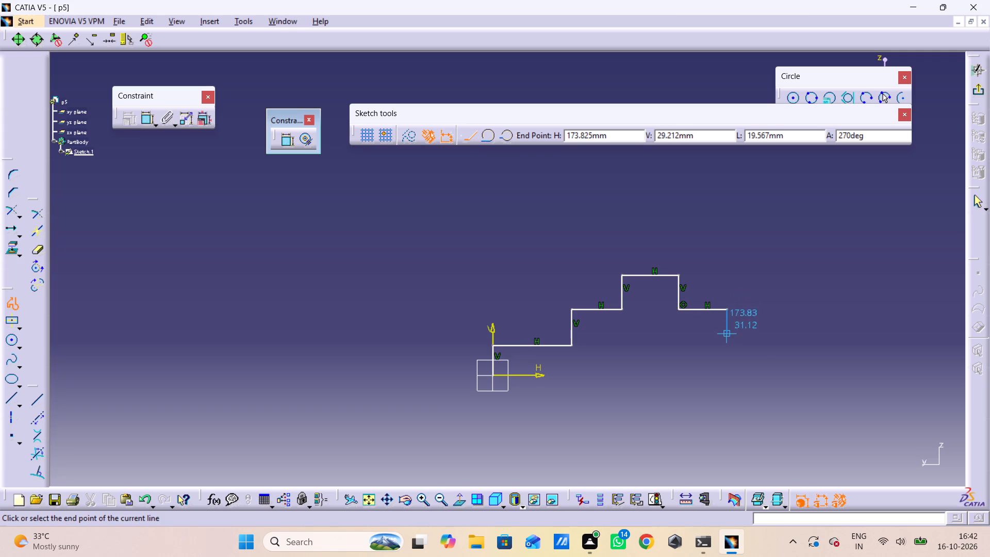
{"action": "left_click", "coordinate": [791, 337]}
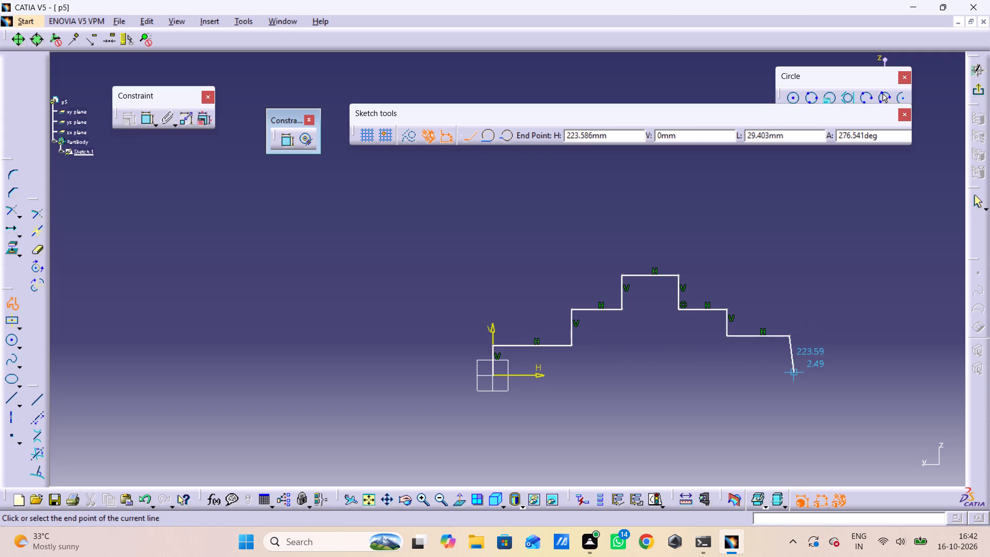
{"action": "left_click", "coordinate": [788, 372]}
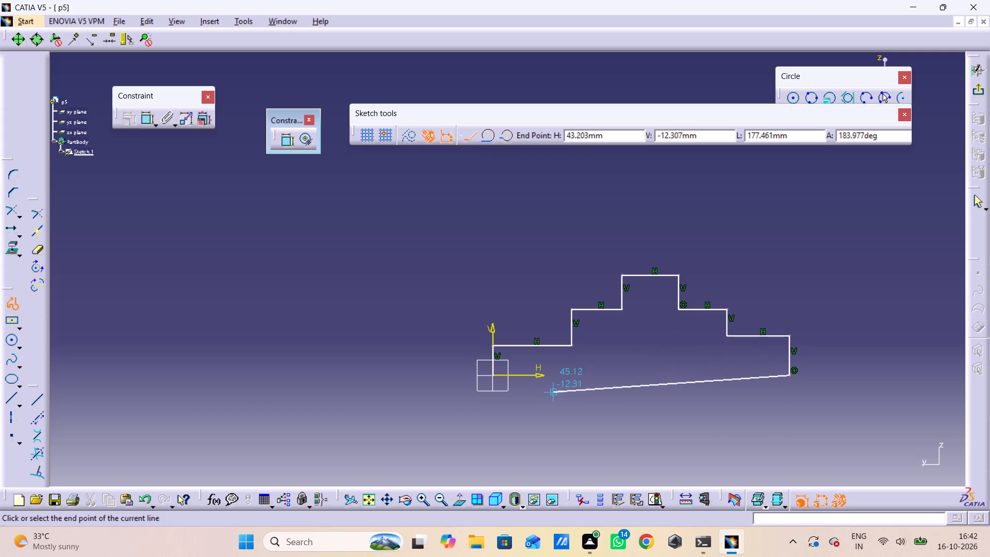
{"action": "left_click", "coordinate": [494, 378]}
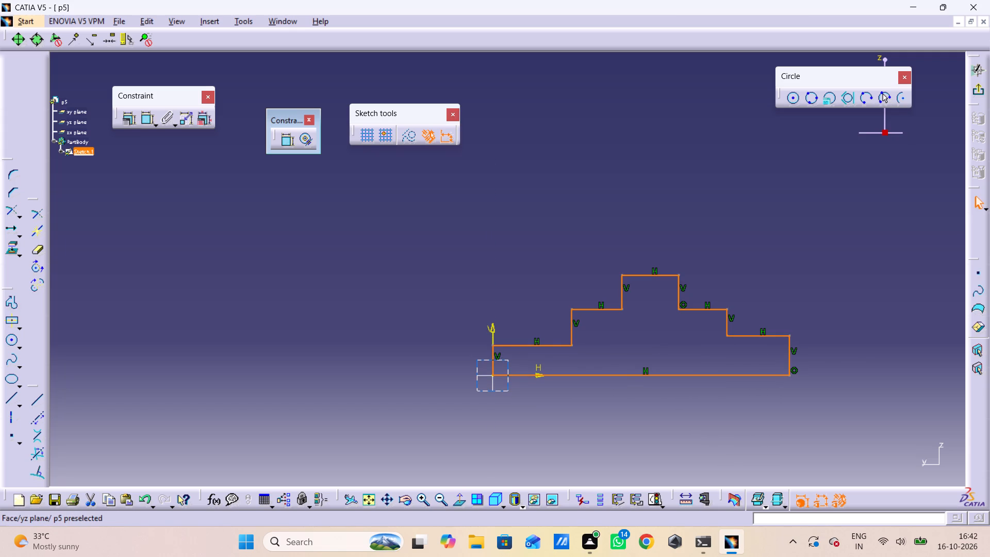
Dimension the overall length of the profile's base line, placing the dimension below the profile.
{"action": "left_click", "coordinate": [144, 121]}
{"action": "left_click_drag", "start_coordinate": [144, 121], "coordinate": [147, 127]}
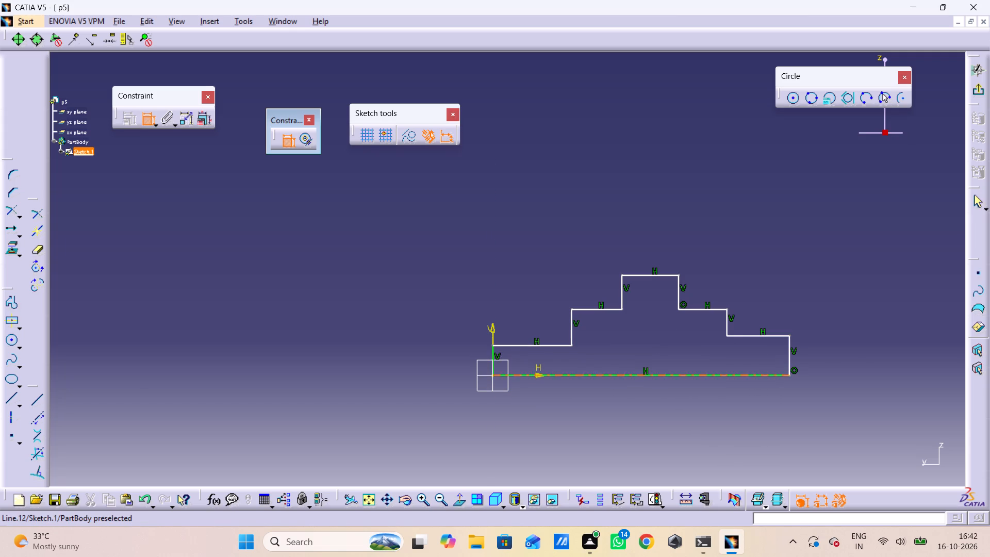
{"action": "left_click", "coordinate": [622, 374]}
{"action": "left_click", "coordinate": [628, 413]}
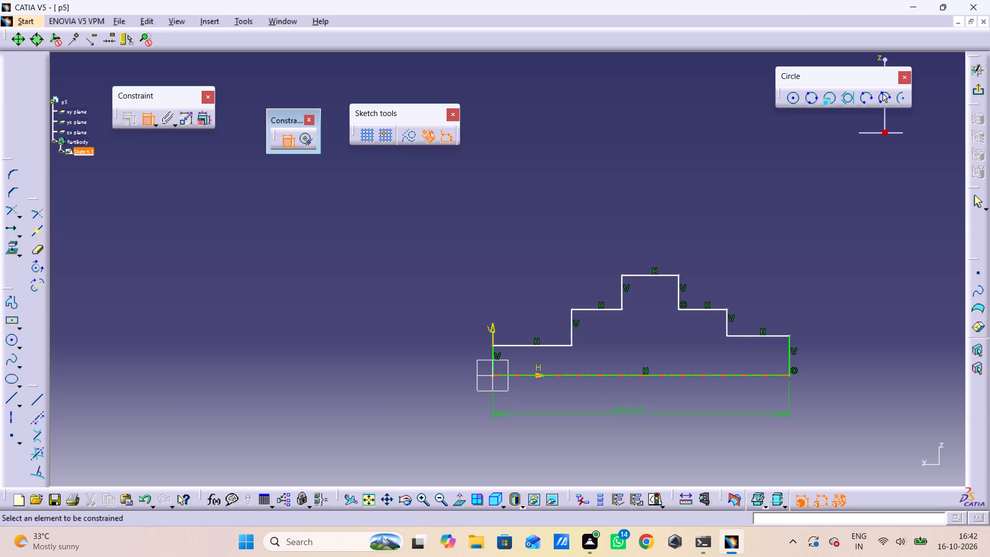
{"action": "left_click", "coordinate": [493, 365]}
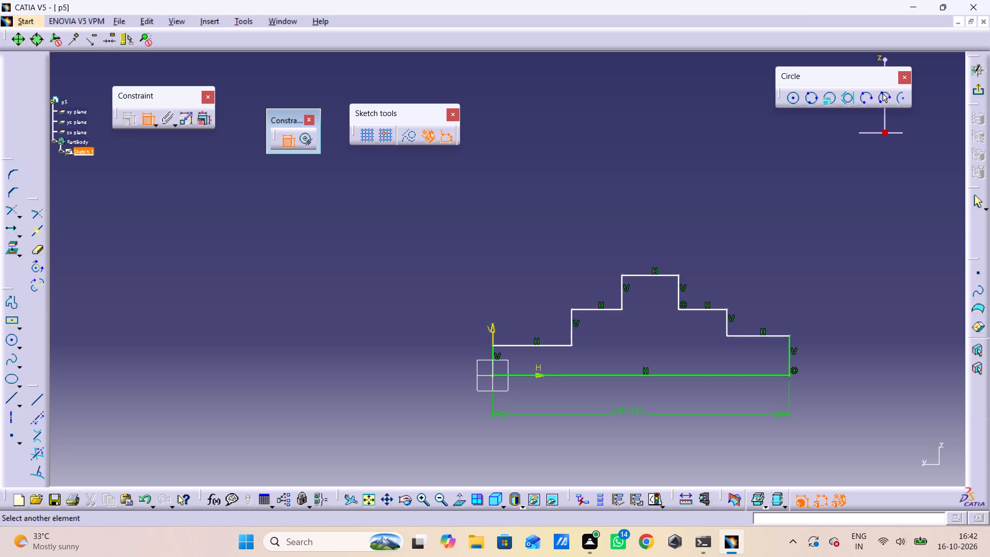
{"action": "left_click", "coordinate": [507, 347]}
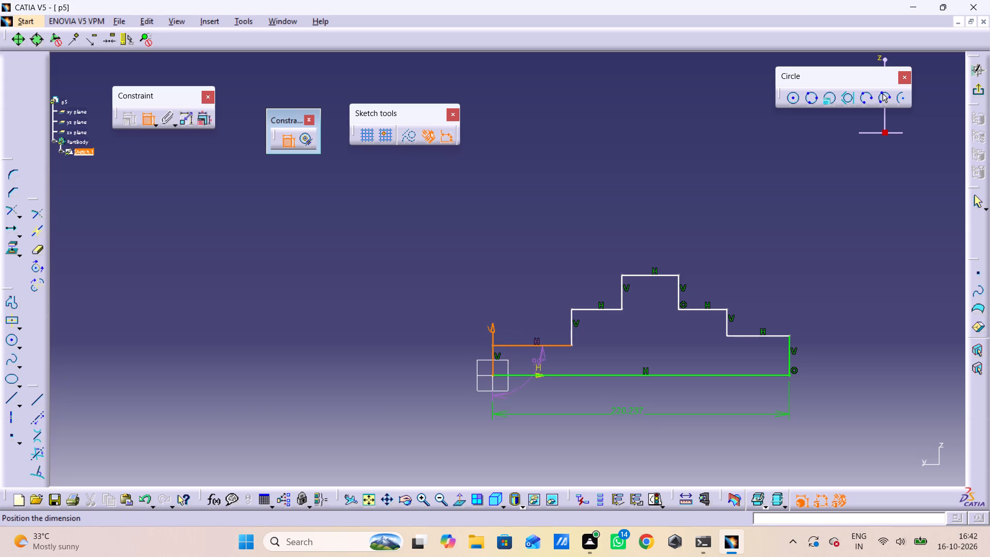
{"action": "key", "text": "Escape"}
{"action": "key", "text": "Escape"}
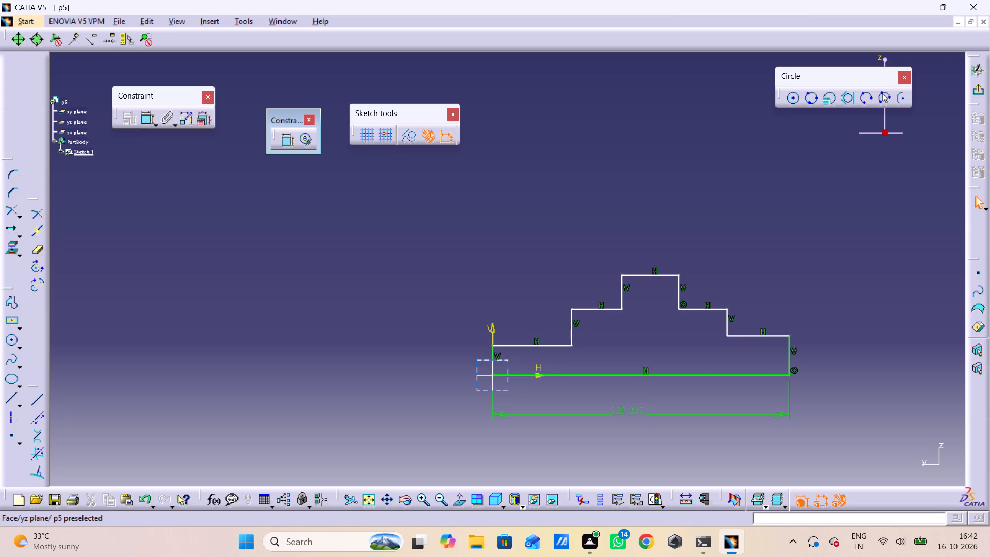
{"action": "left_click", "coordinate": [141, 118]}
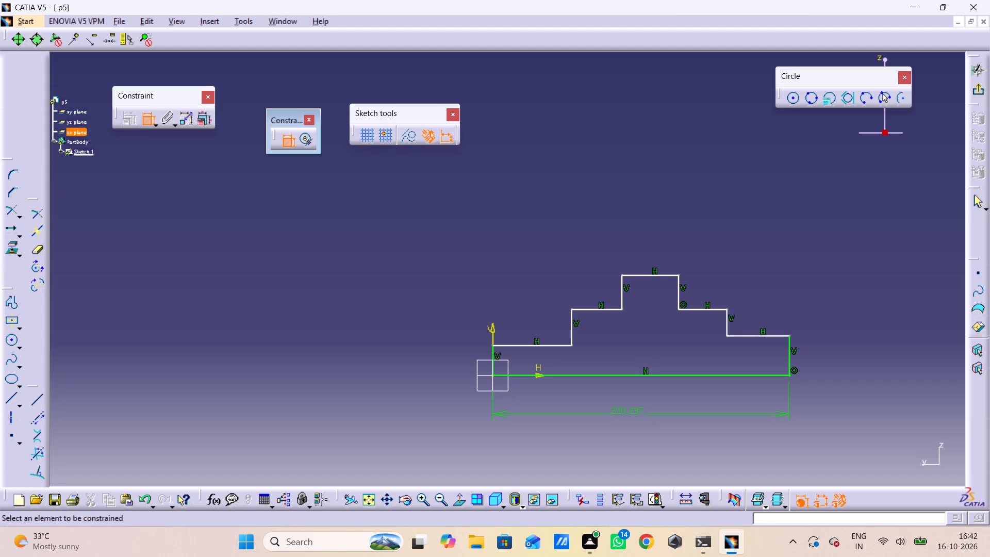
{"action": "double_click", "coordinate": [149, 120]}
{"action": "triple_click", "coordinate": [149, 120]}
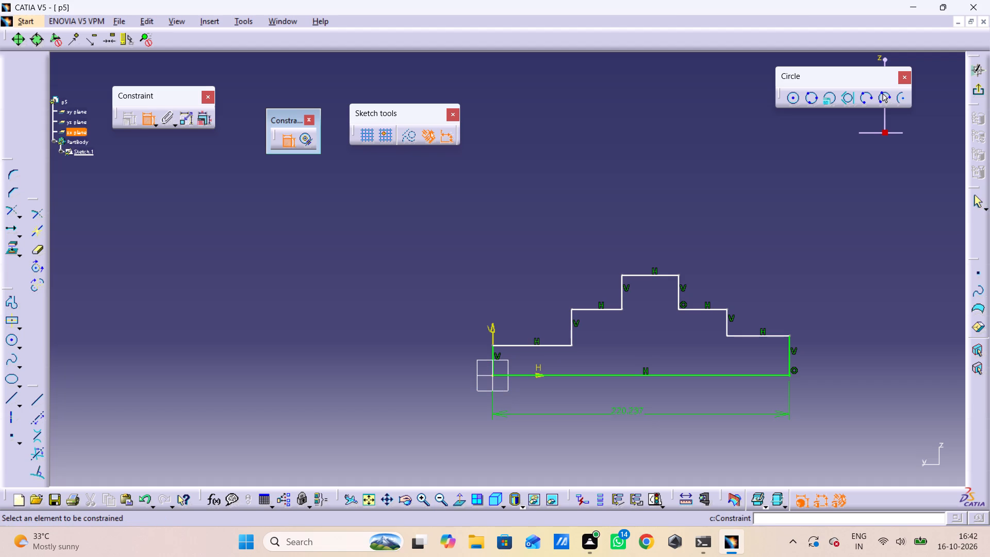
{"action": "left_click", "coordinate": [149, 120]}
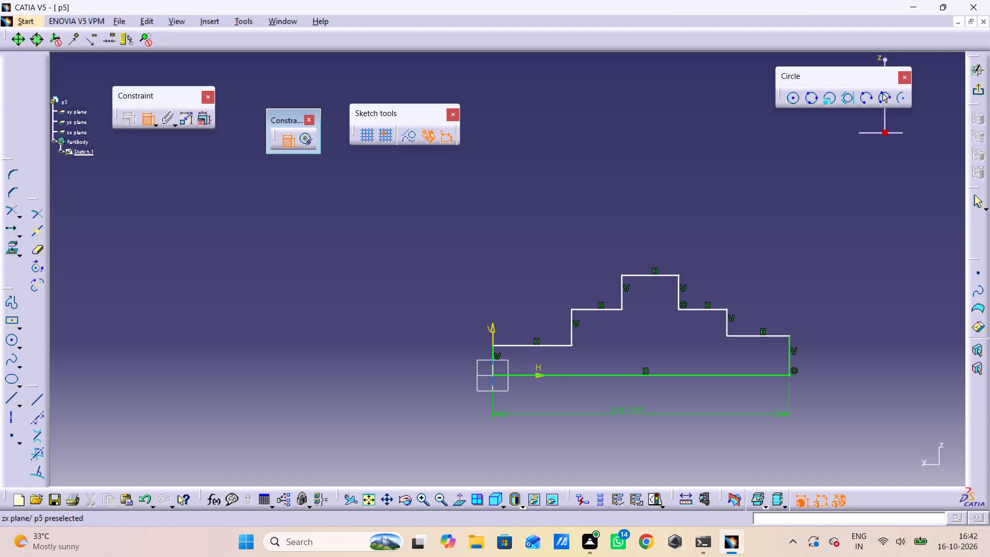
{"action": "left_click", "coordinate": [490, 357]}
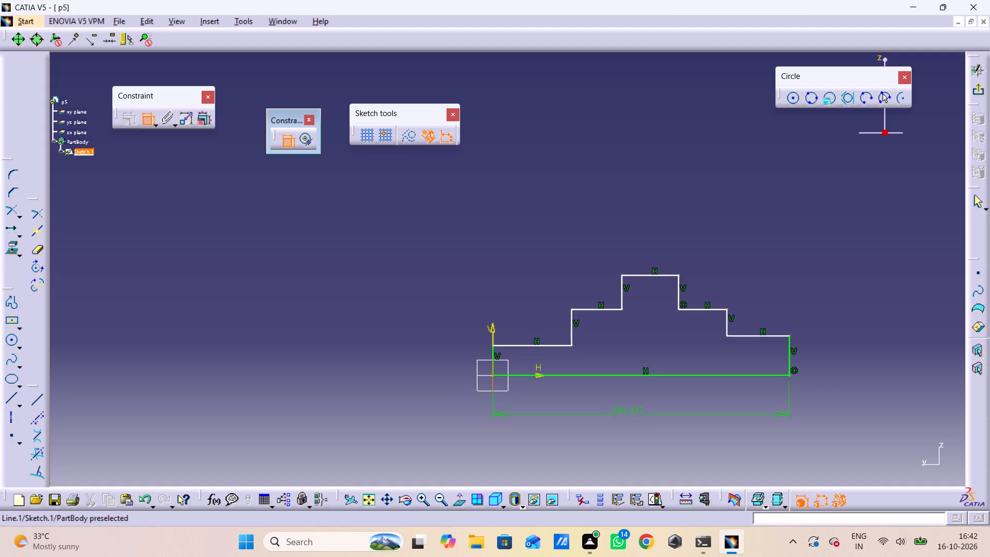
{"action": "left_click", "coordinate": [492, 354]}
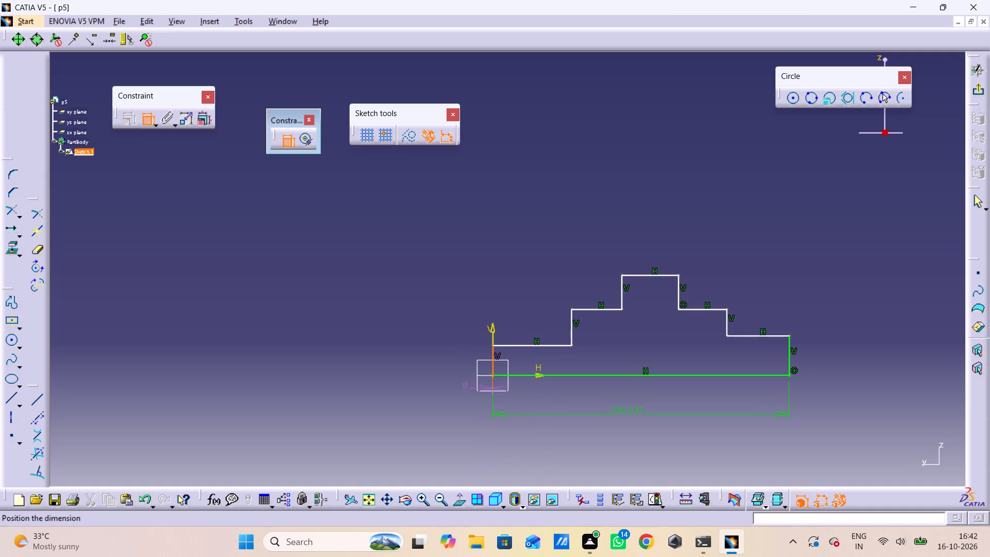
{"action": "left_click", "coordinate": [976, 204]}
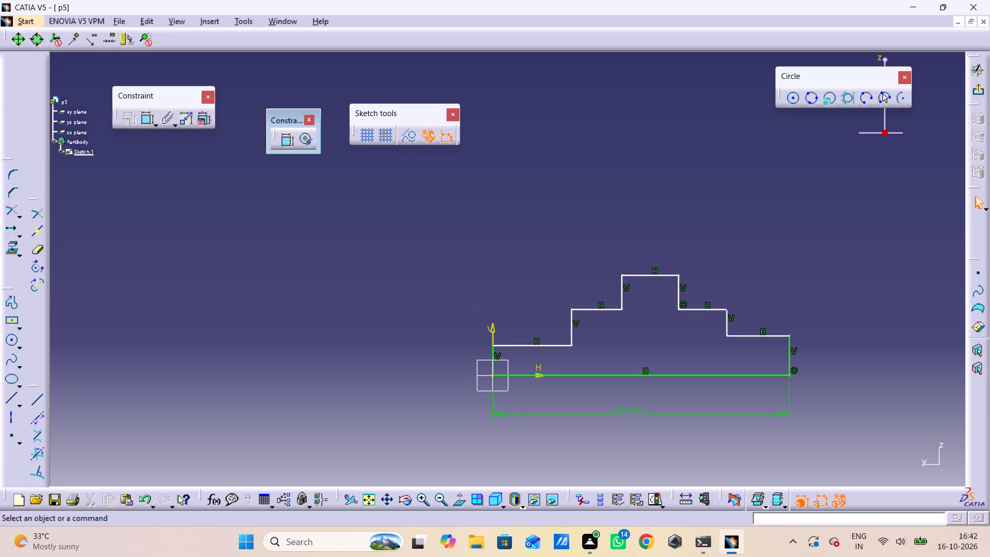
Dimension the height of the profile's first riser from the origin end, placing the dimension beyond that end.
{"action": "double_click", "coordinate": [146, 123]}
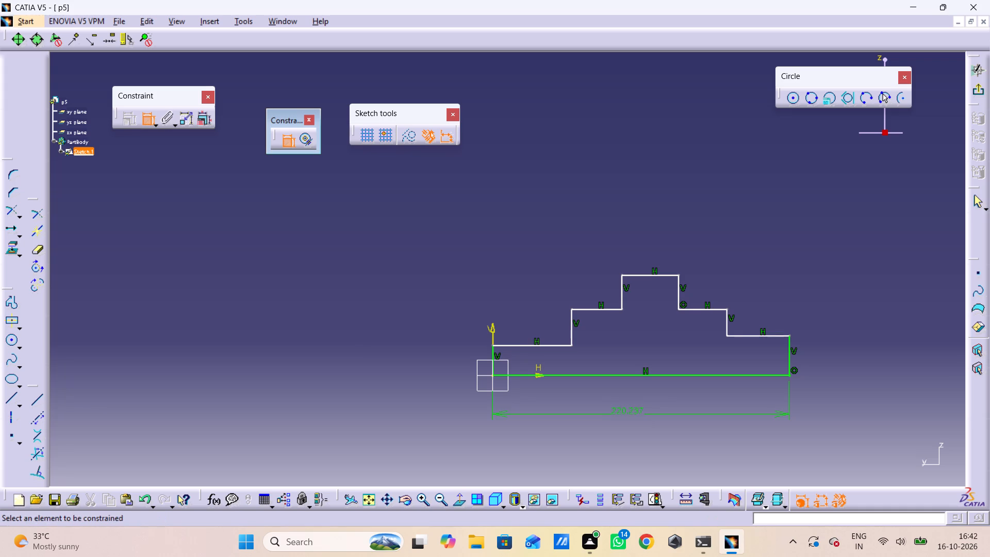
{"action": "left_click", "coordinate": [573, 326]}
{"action": "left_click", "coordinate": [439, 342]}
{"action": "middle_click_drag", "start_coordinate": [517, 340], "coordinate": [517, 299]}
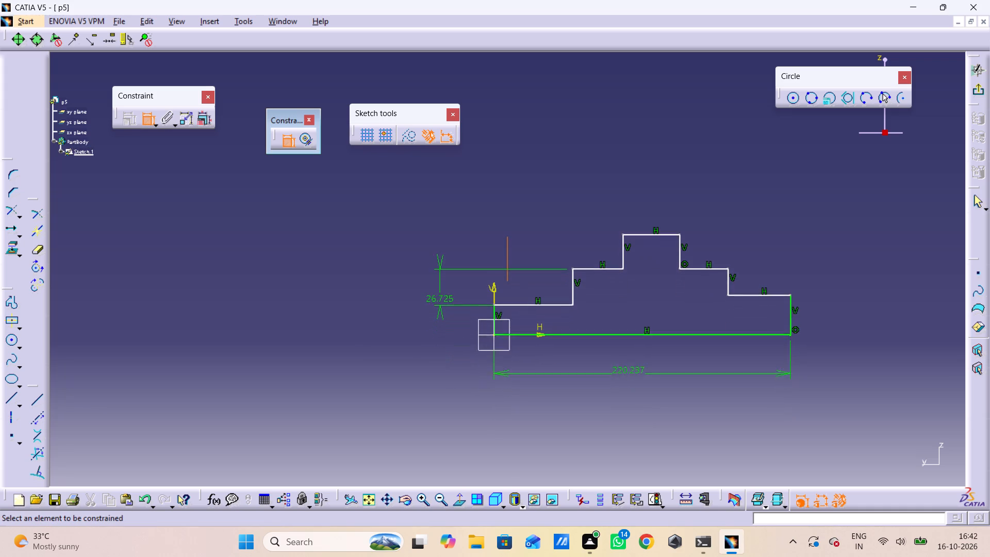
Dimension the heights of the profile's origin-end edge and the riser up to the top section, placing both toward the origin side.
{"action": "middle_click_drag", "start_coordinate": [517, 299], "coordinate": [517, 288]}
{"action": "middle_click_drag", "start_coordinate": [523, 372], "coordinate": [521, 335], "text": "ctrl"}
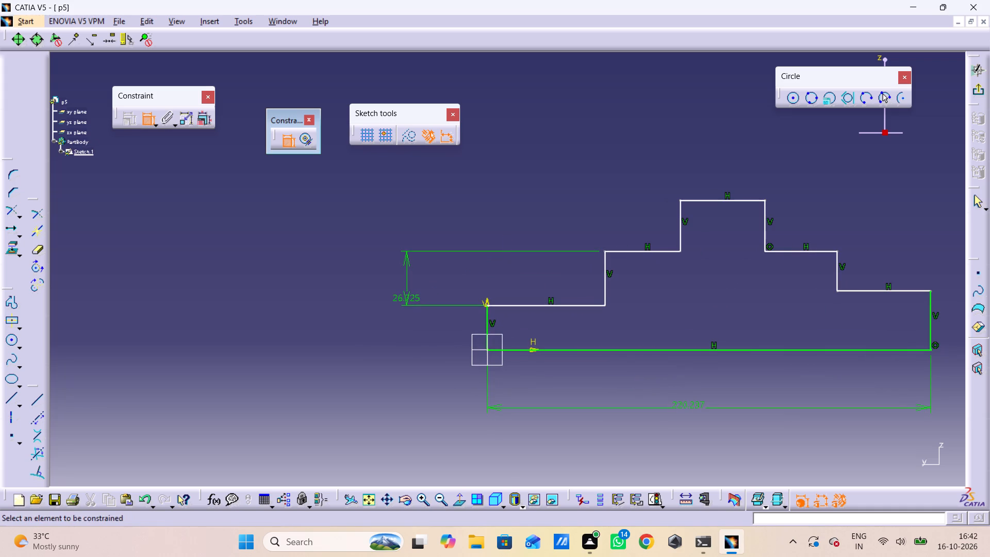
{"action": "left_click", "coordinate": [488, 325]}
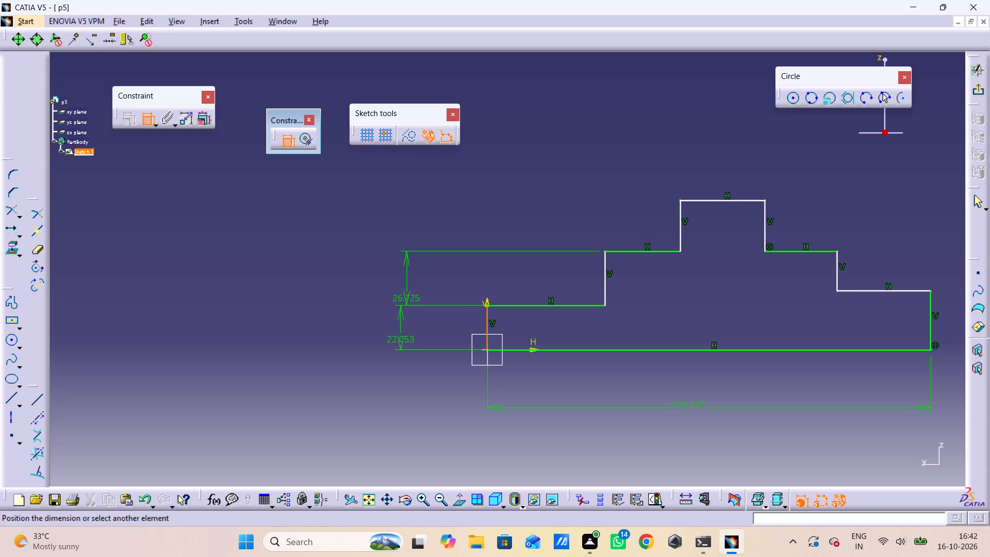
{"action": "left_click", "coordinate": [439, 354]}
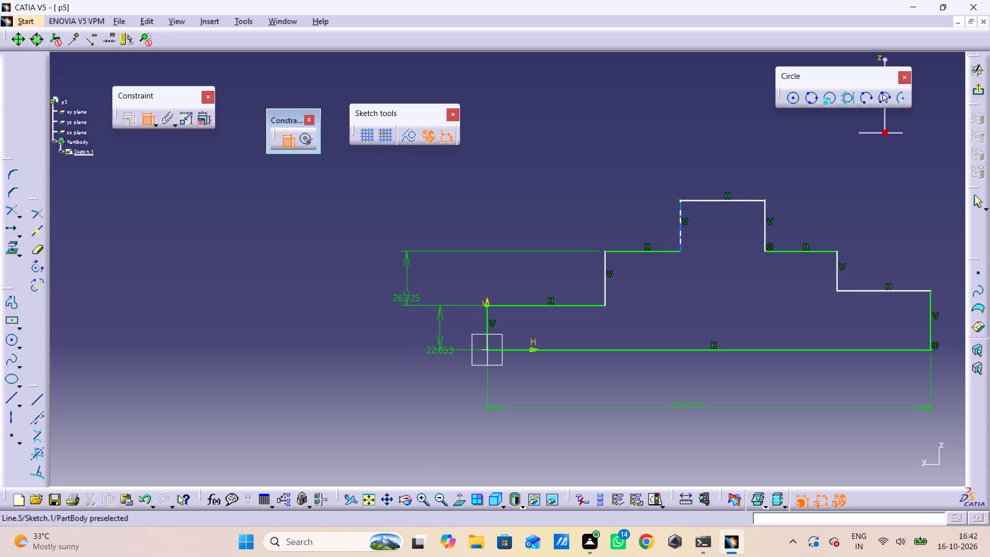
{"action": "left_click", "coordinate": [679, 227]}
{"action": "left_click", "coordinate": [552, 232]}
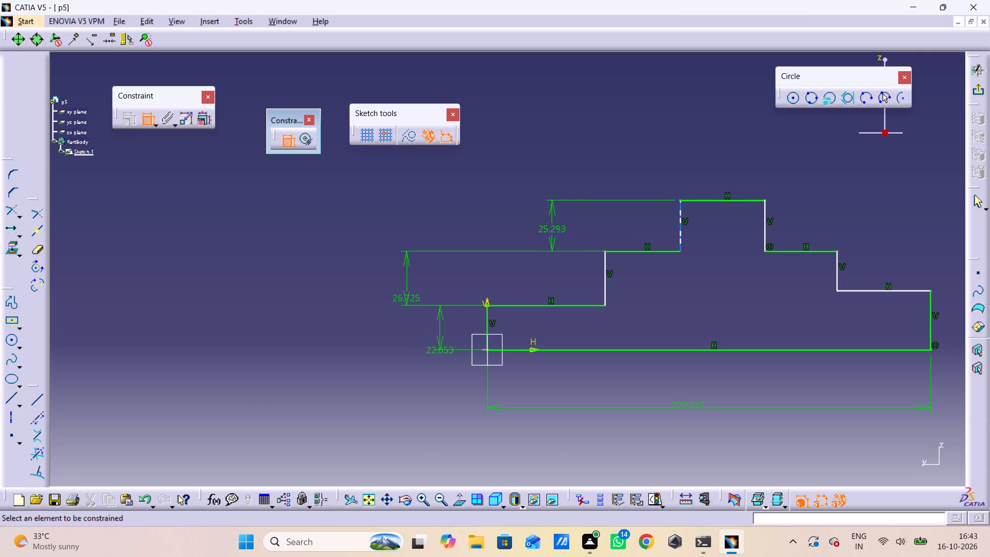
Dimension the lengths of the two lower horizontal sections on the side away from the origin, placing both dimensions above the profile.
{"action": "left_click", "coordinate": [873, 289]}
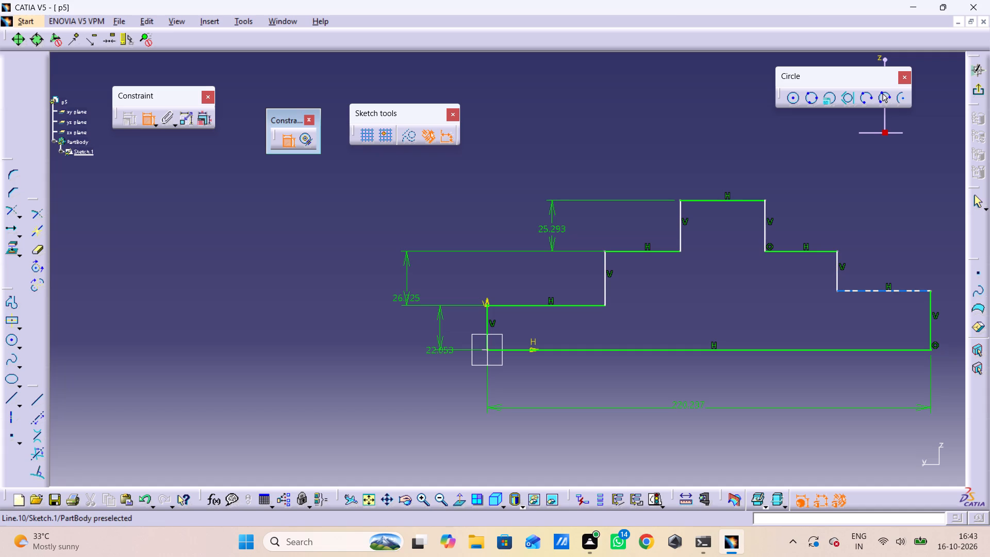
{"action": "left_click", "coordinate": [871, 294]}
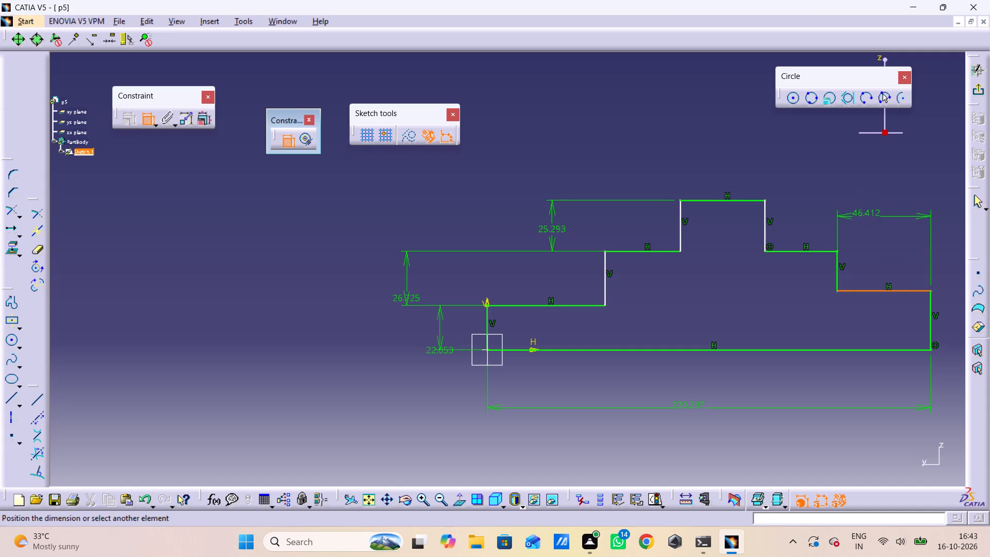
{"action": "left_click", "coordinate": [867, 222]}
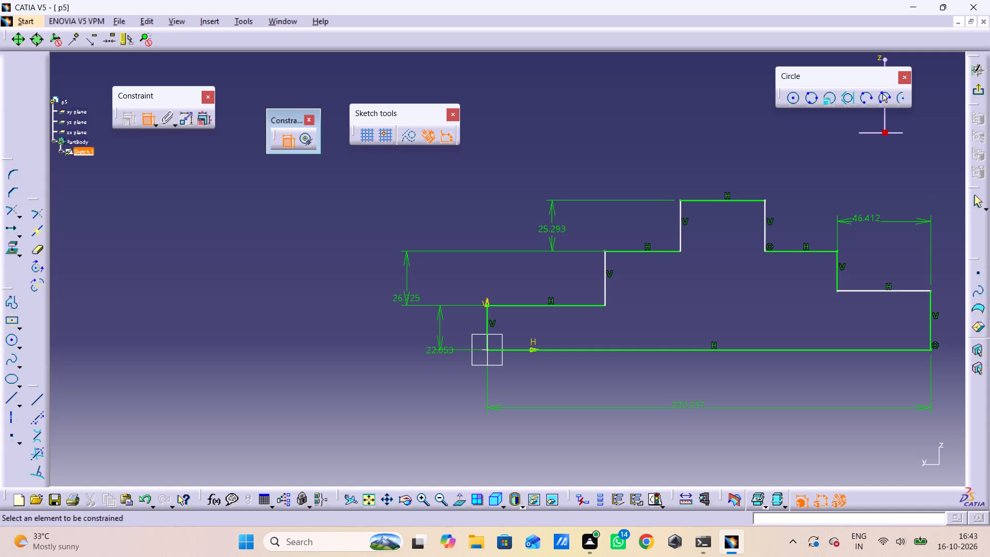
{"action": "left_click", "coordinate": [800, 249]}
{"action": "left_click", "coordinate": [798, 249]}
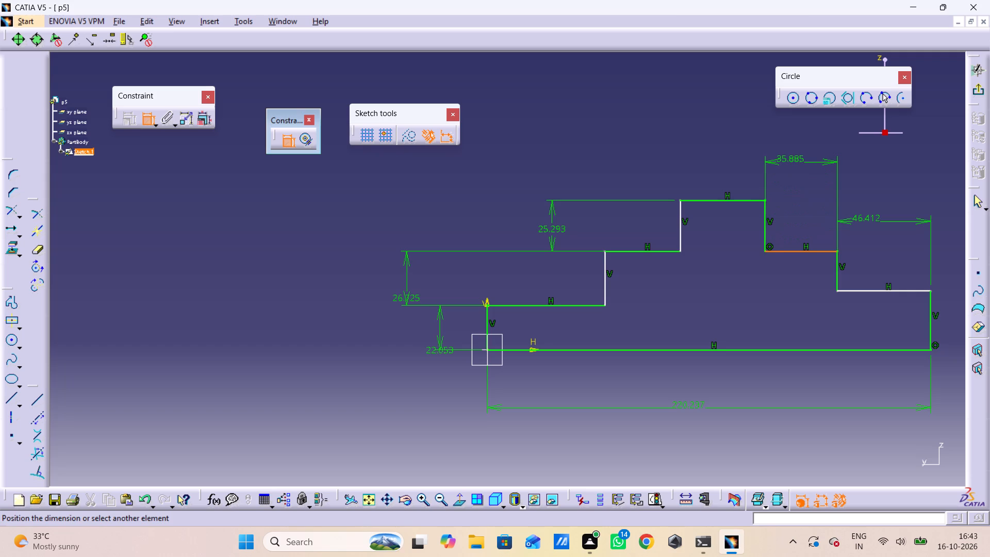
{"action": "left_click", "coordinate": [791, 159]}
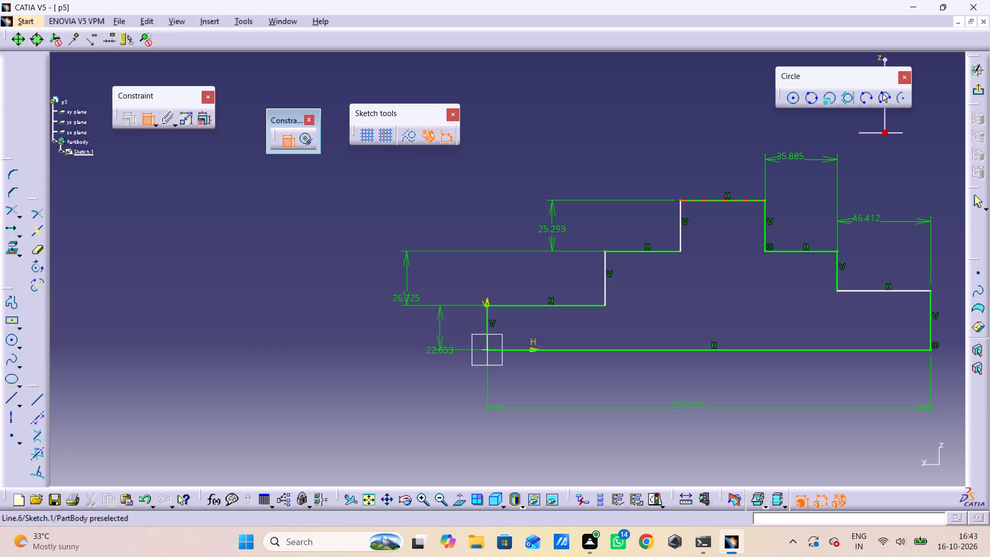
Dimension the lengths of the first two horizontal sections from the origin, placing both dimensions below the base line.
{"action": "left_click", "coordinate": [643, 250]}
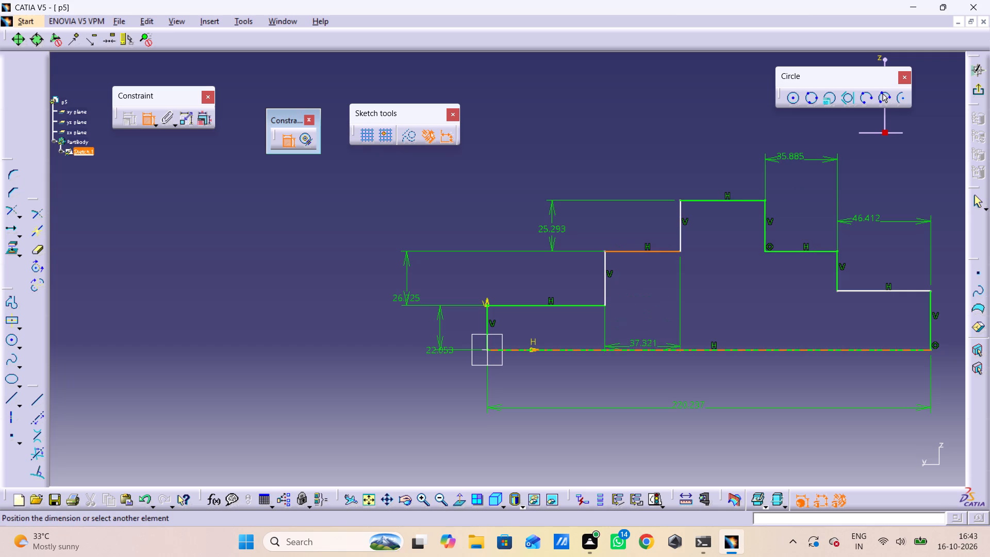
{"action": "left_click", "coordinate": [647, 434]}
{"action": "left_click", "coordinate": [555, 303]}
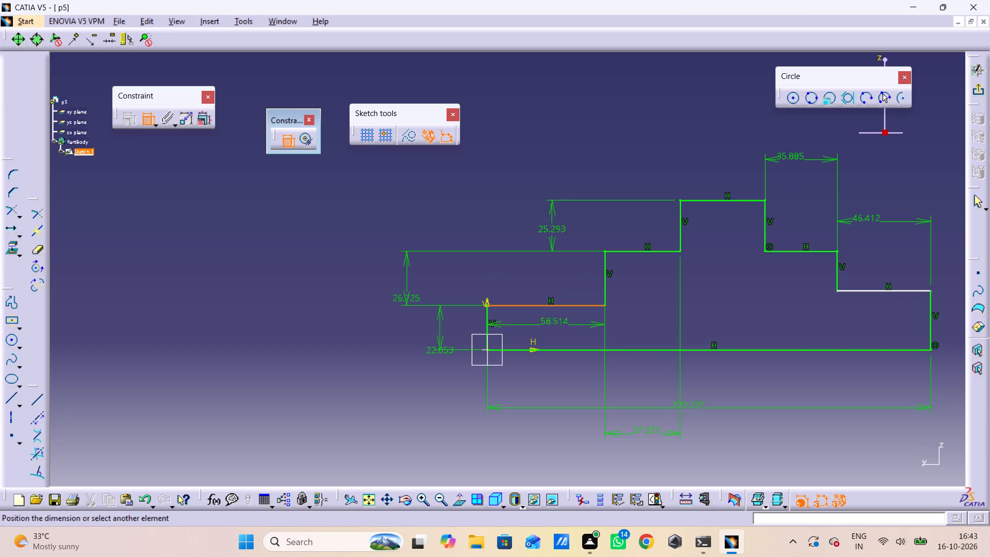
{"action": "left_click", "coordinate": [535, 458]}
Dimension the height of the vertical edge at the profile's far end, placing the dimension beyond that end.
{"action": "middle_click_drag", "start_coordinate": [602, 425], "coordinate": [487, 408]}
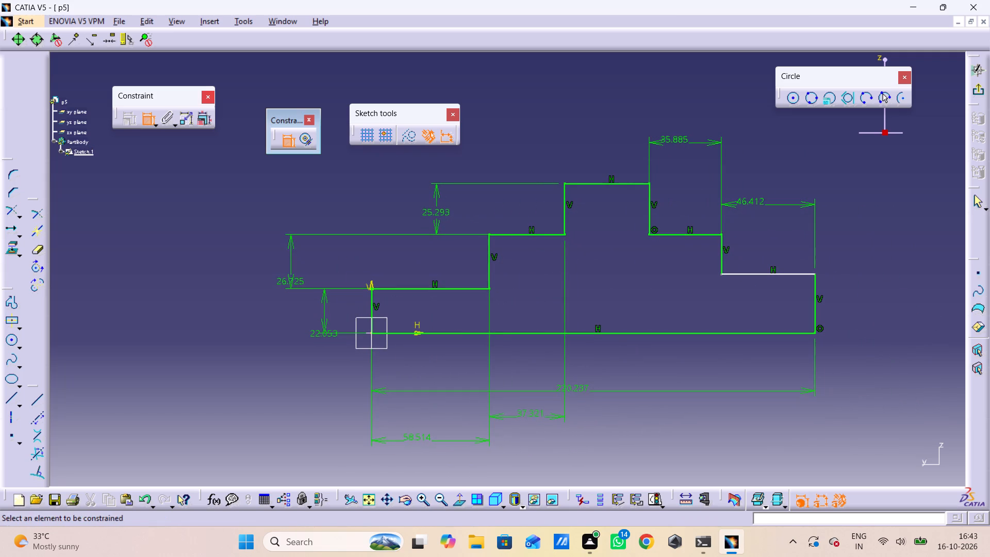
{"action": "left_click", "coordinate": [815, 314]}
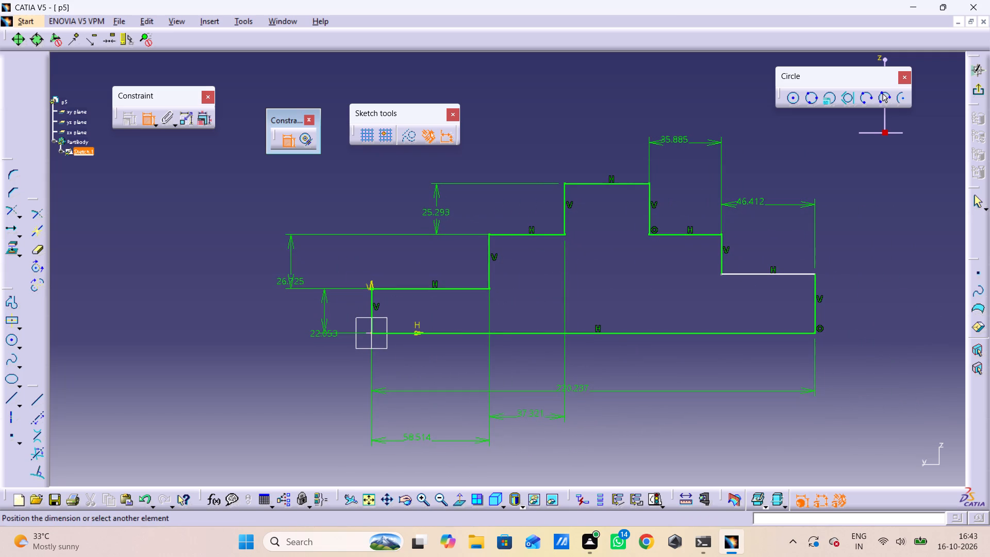
{"action": "left_click", "coordinate": [871, 308]}
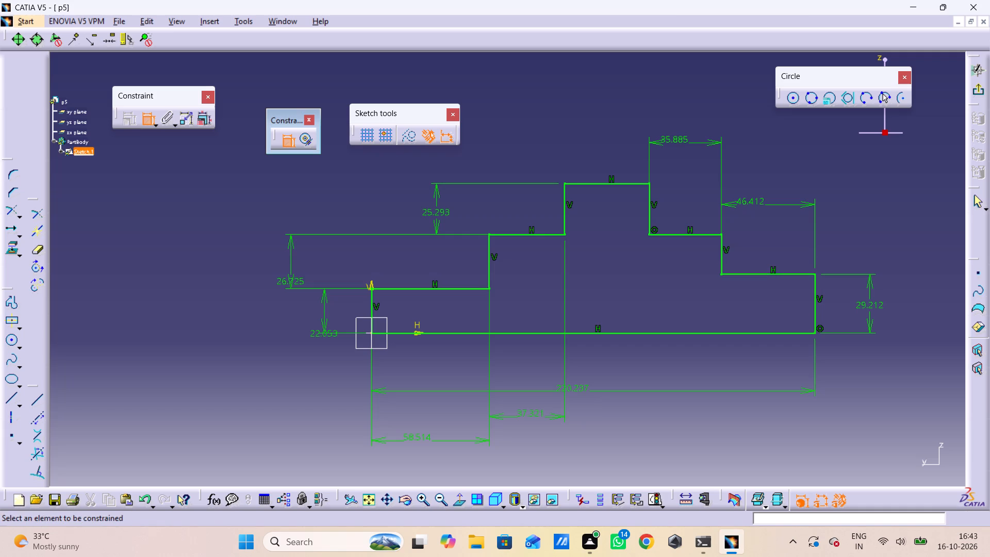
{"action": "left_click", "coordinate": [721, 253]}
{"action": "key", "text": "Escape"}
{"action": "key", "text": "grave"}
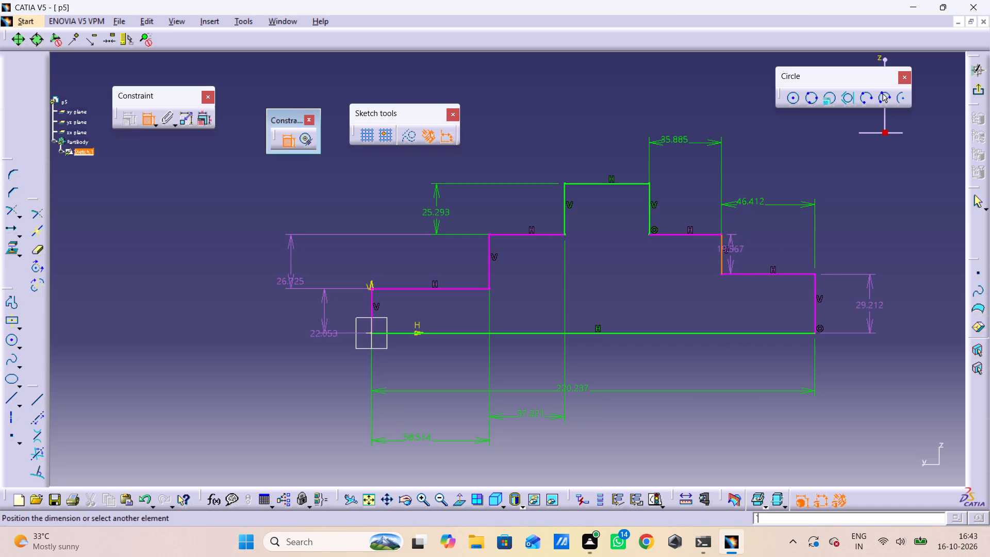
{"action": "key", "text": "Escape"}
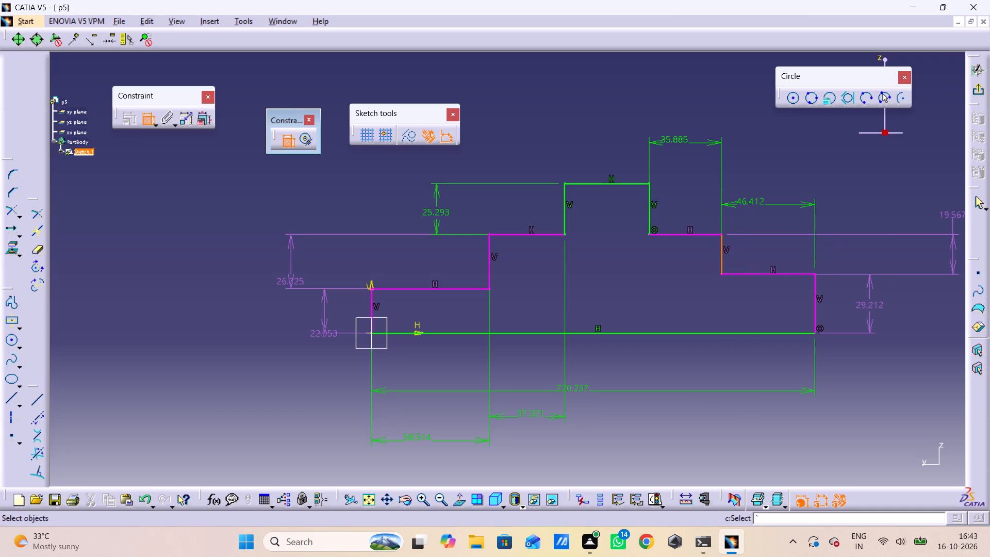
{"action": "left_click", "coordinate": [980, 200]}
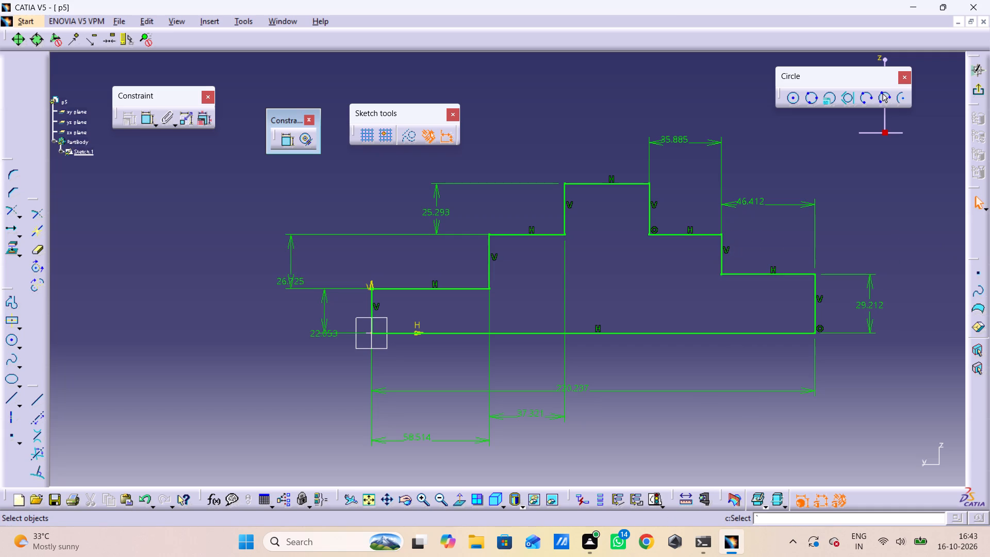
Set the height of the profile's far-end vertical edge to 10 mm.
{"action": "double_click", "coordinate": [875, 302]}
{"action": "type", "text": "10"}
{"action": "key", "text": "Return"}
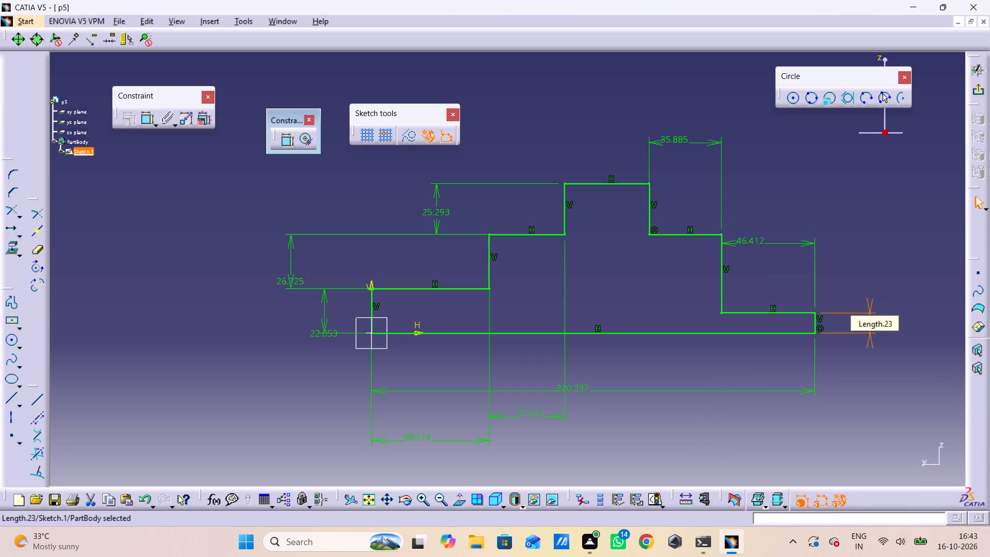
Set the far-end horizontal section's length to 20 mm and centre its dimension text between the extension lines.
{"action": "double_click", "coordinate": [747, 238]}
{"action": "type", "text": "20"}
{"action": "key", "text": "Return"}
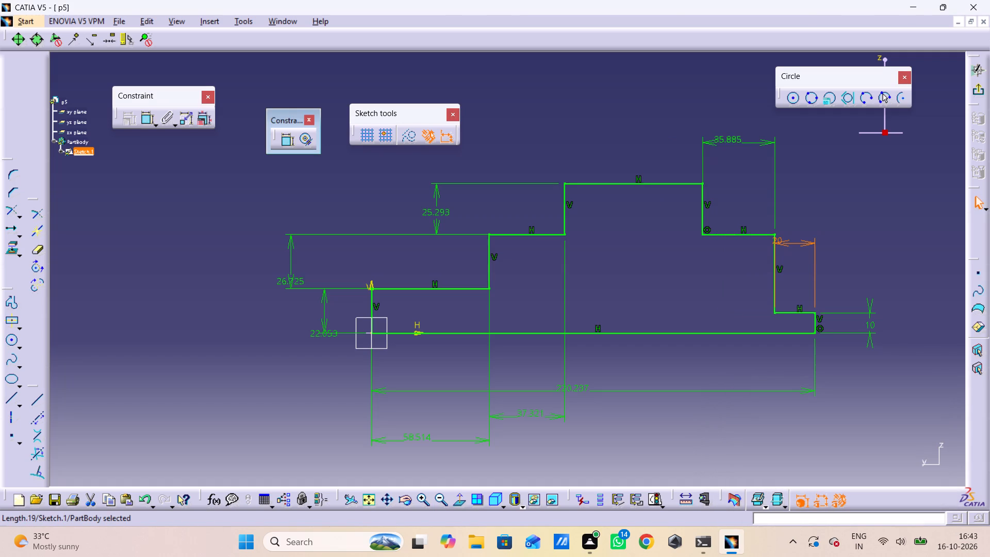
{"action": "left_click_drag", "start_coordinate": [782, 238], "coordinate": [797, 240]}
Set the length of the lowest horizontal section at the far end to 80 mm.
{"action": "double_click", "coordinate": [731, 138]}
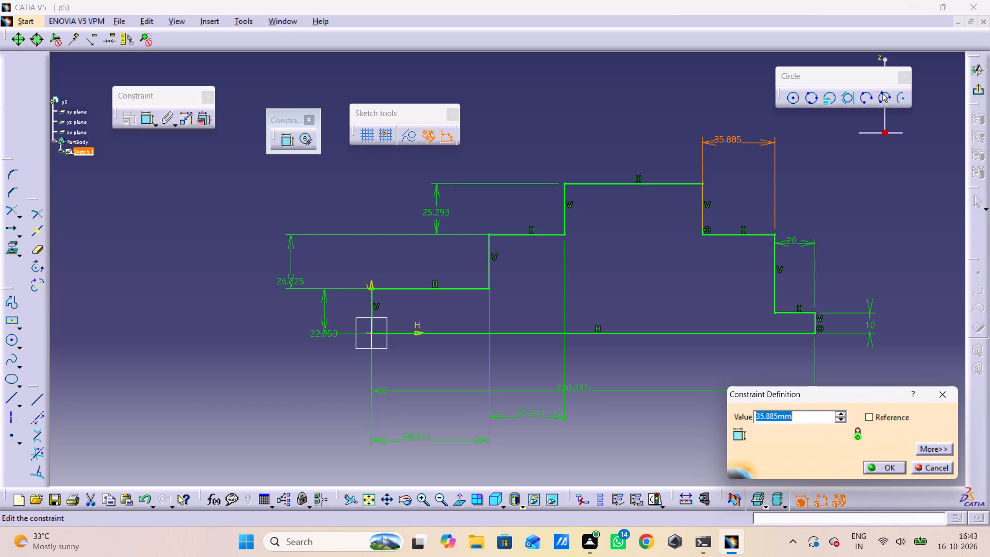
{"action": "double_click", "coordinate": [790, 238]}
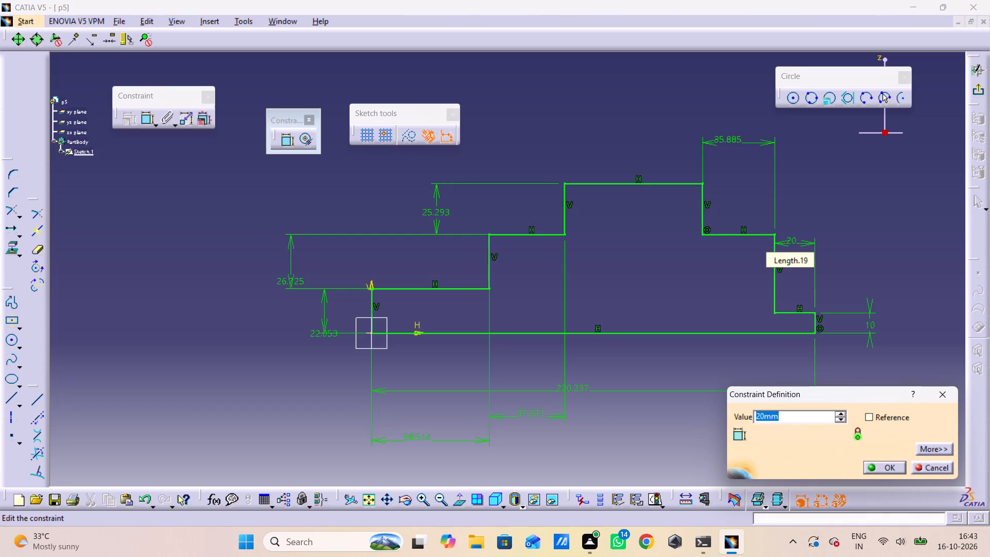
{"action": "double_click", "coordinate": [790, 245]}
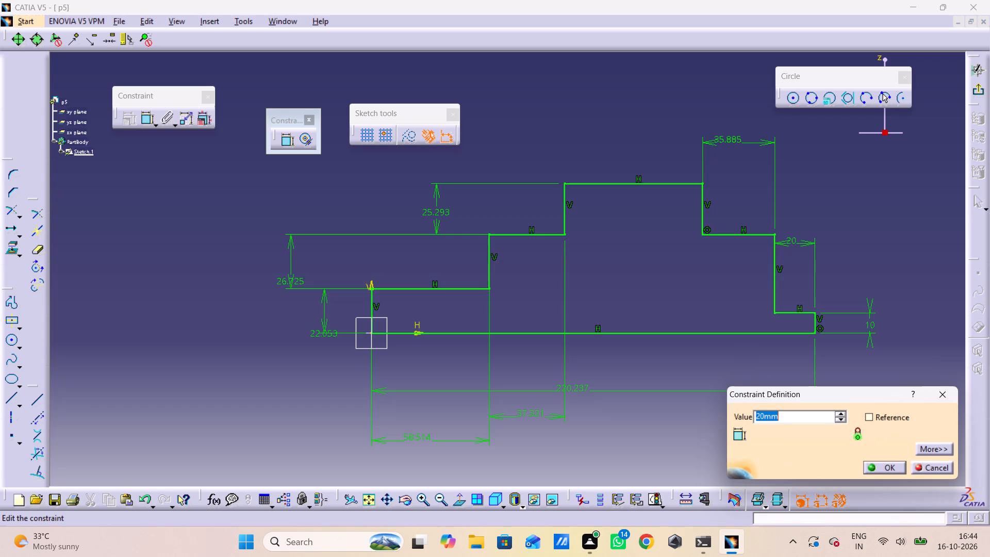
{"action": "double_click", "coordinate": [790, 237]}
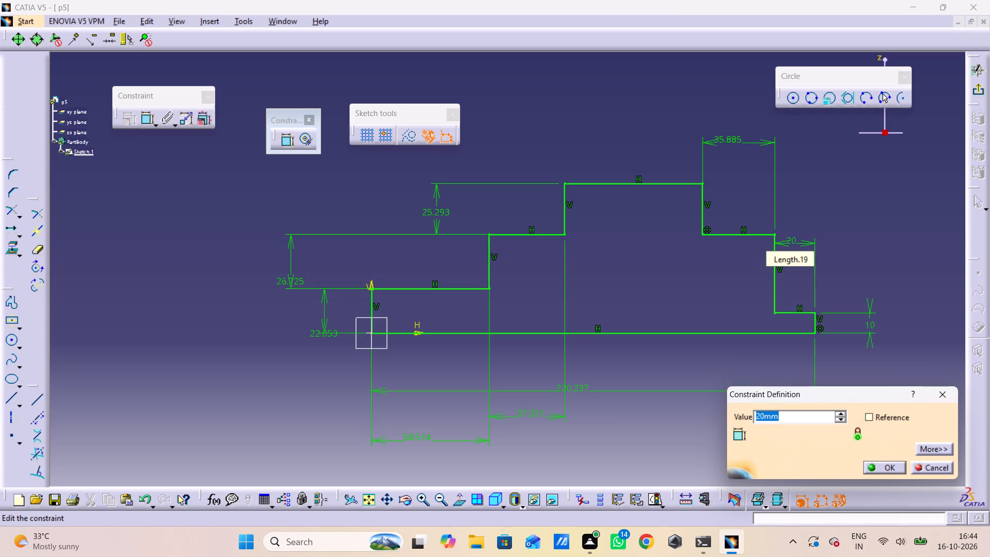
{"action": "type", "text": "80"}
{"action": "key", "text": "Return"}
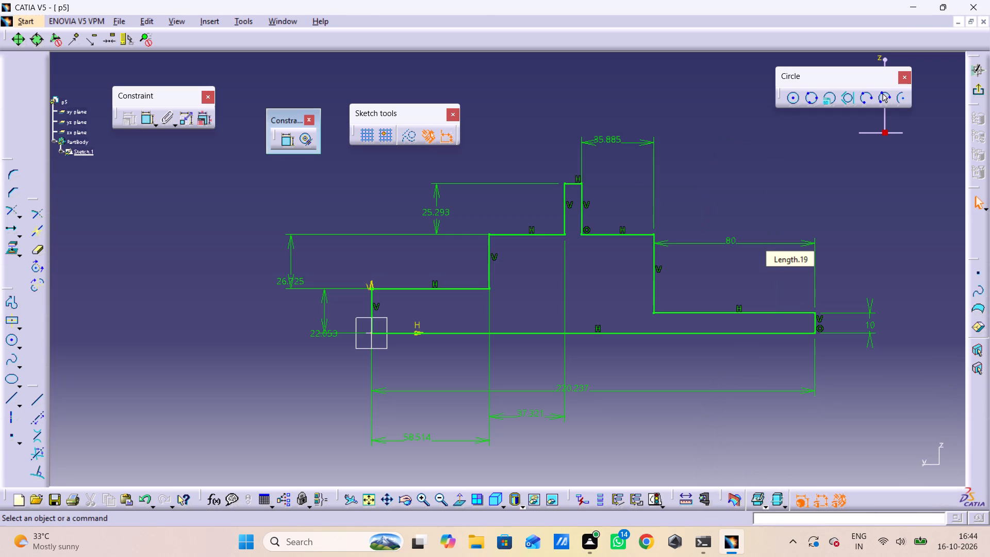
Set the length of the horizontal section between the top section and the far-end section to 40 mm.
{"action": "double_click", "coordinate": [612, 137]}
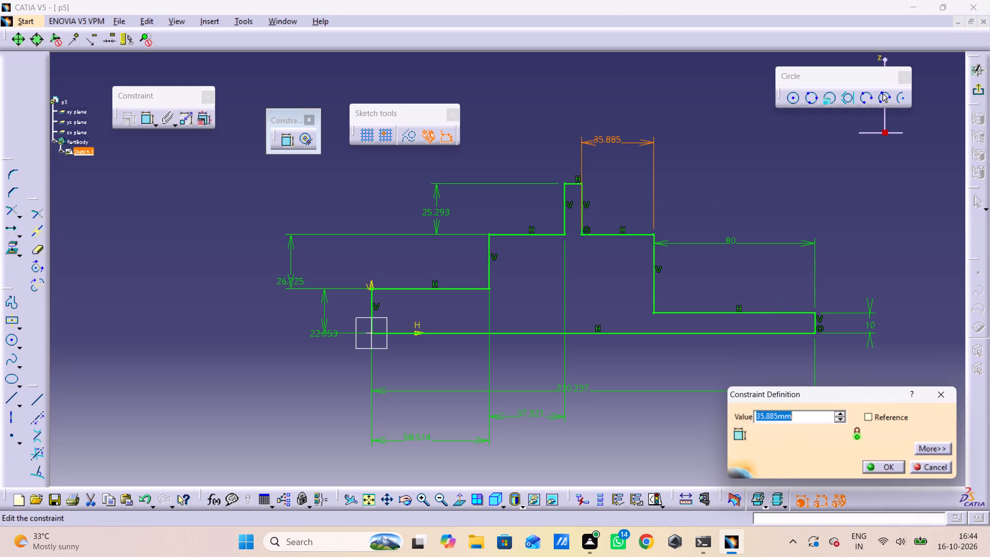
{"action": "type", "text": "40"}
{"action": "key", "text": "Return"}
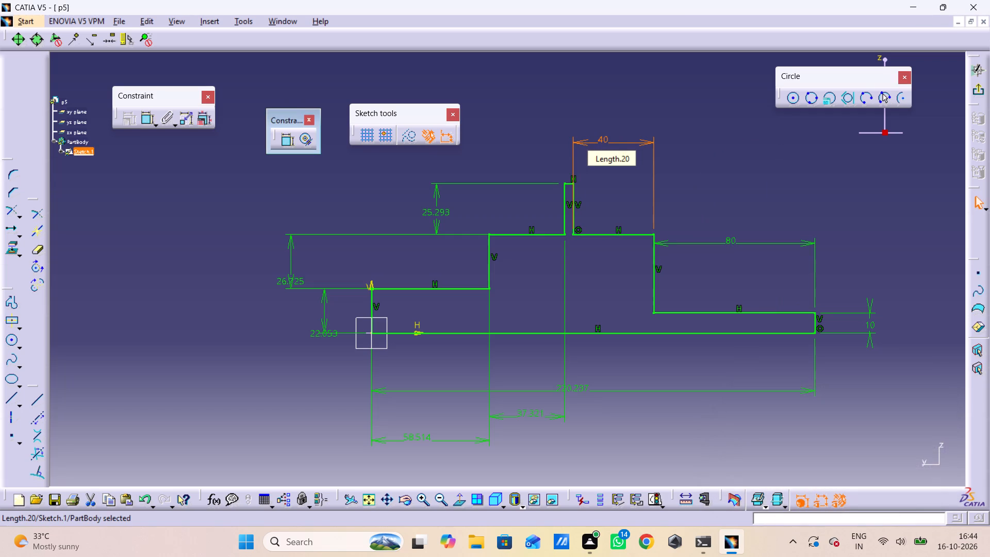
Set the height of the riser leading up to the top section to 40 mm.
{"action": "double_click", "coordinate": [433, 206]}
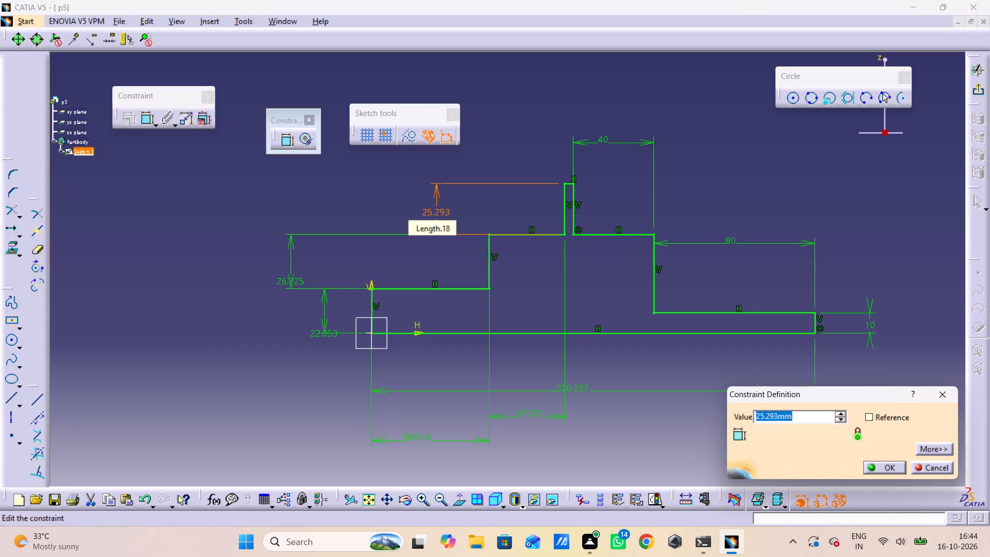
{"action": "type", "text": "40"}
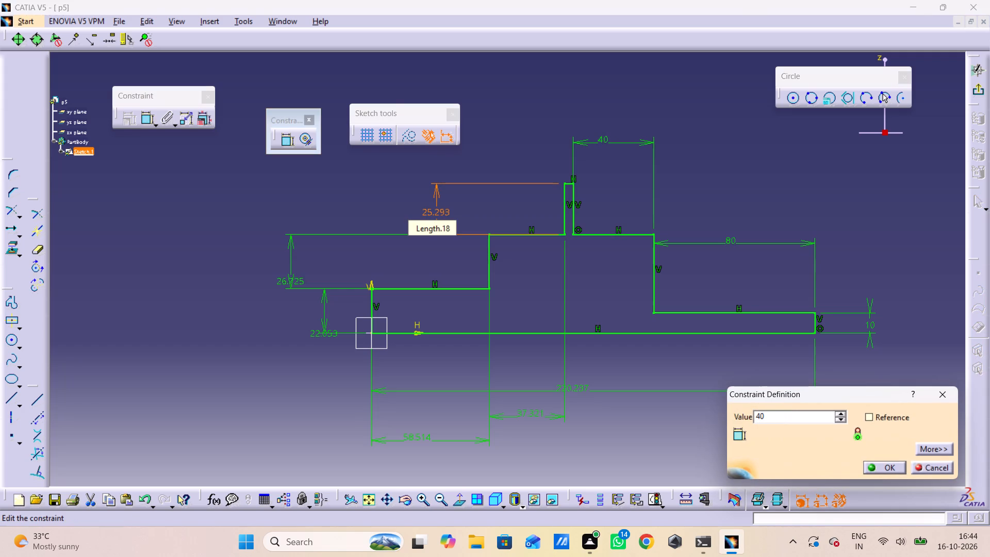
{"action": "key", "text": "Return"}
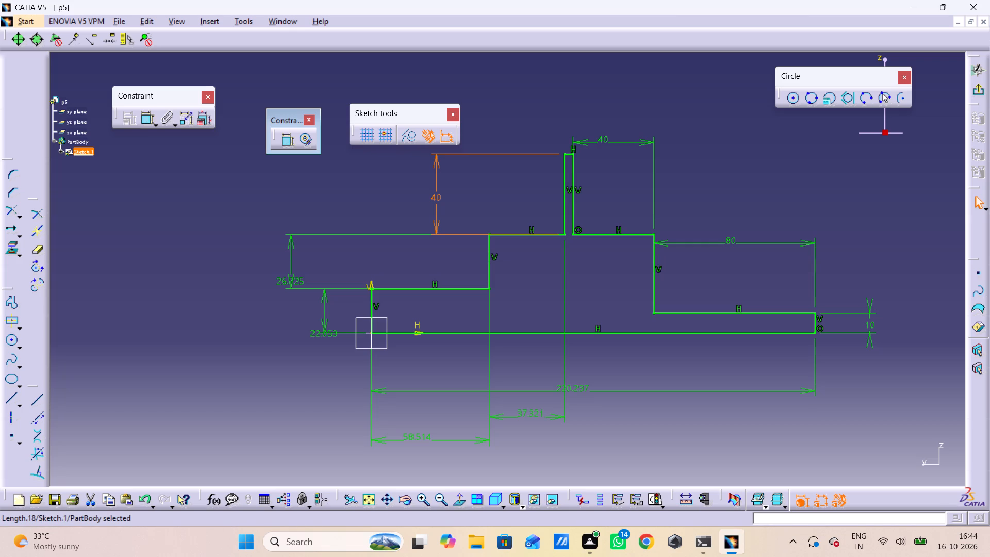
Set the height of the riser leading up to the top section to 20 mm.
{"action": "double_click", "coordinate": [433, 190]}
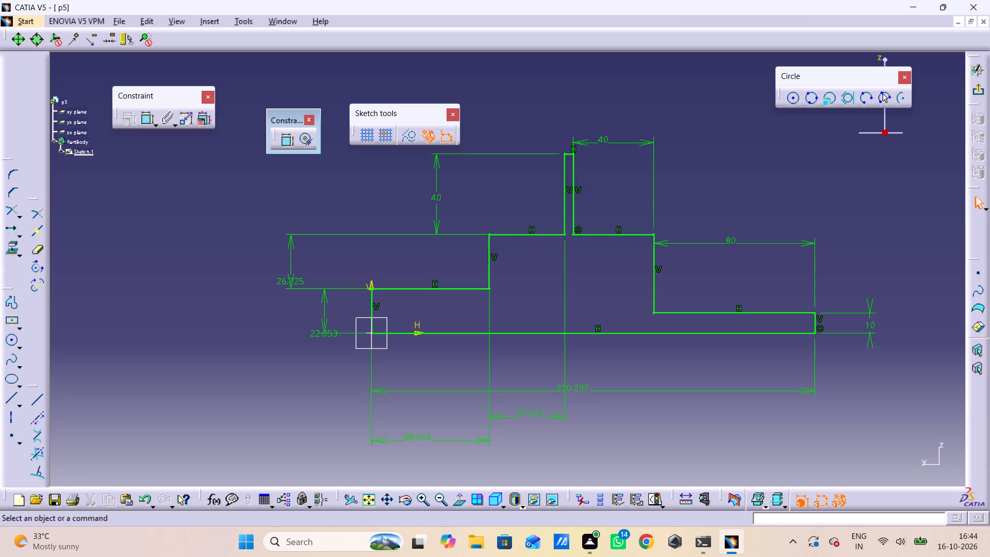
{"action": "double_click", "coordinate": [436, 202]}
{"action": "type", "text": "20"}
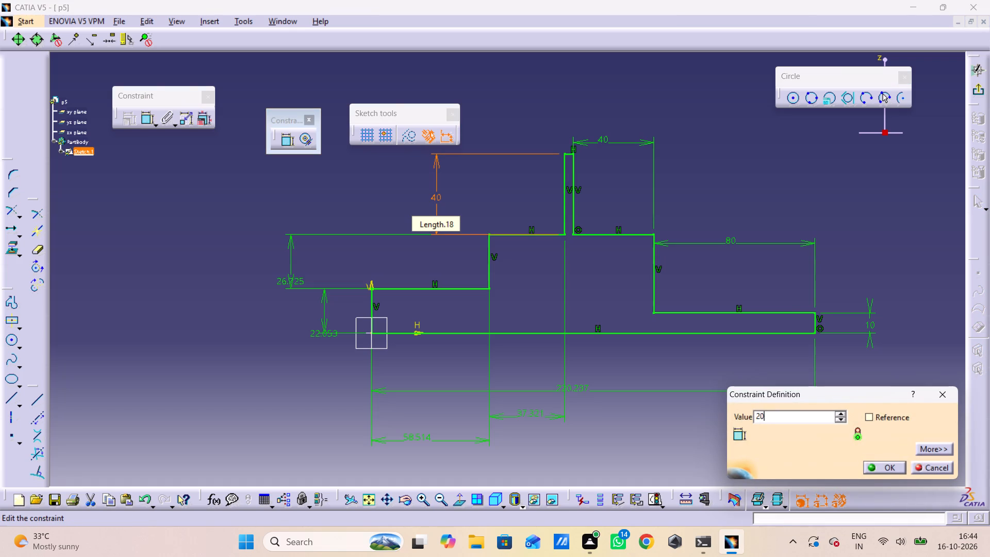
{"action": "key", "text": "Return"}
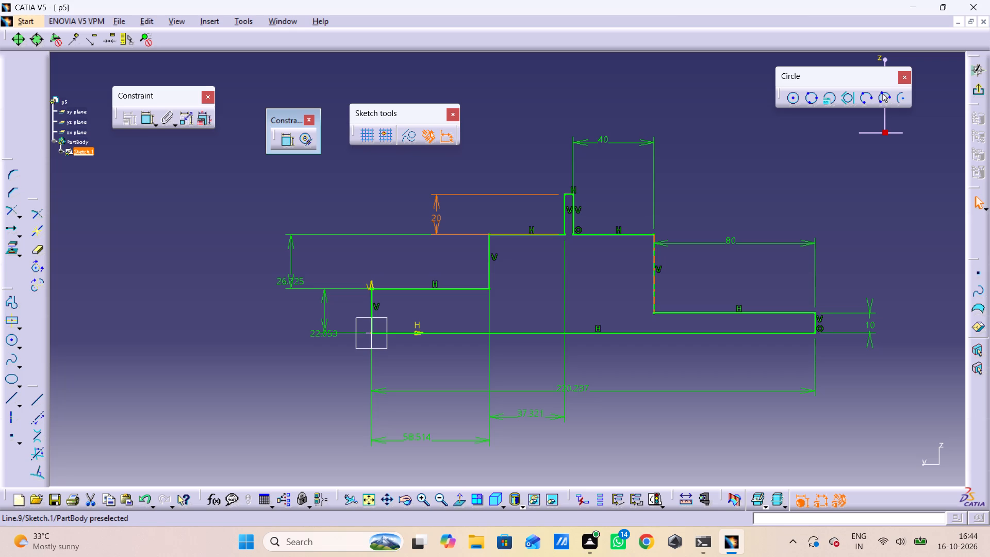
Set the height of the first riser from the origin end to 20 mm.
{"action": "double_click", "coordinate": [294, 281]}
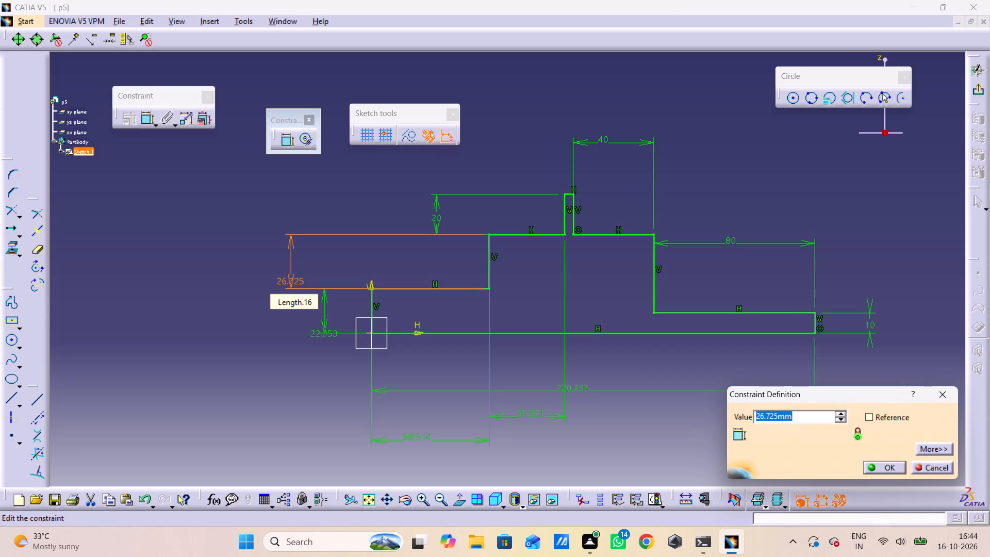
{"action": "type", "text": "20"}
{"action": "key", "text": "Return"}
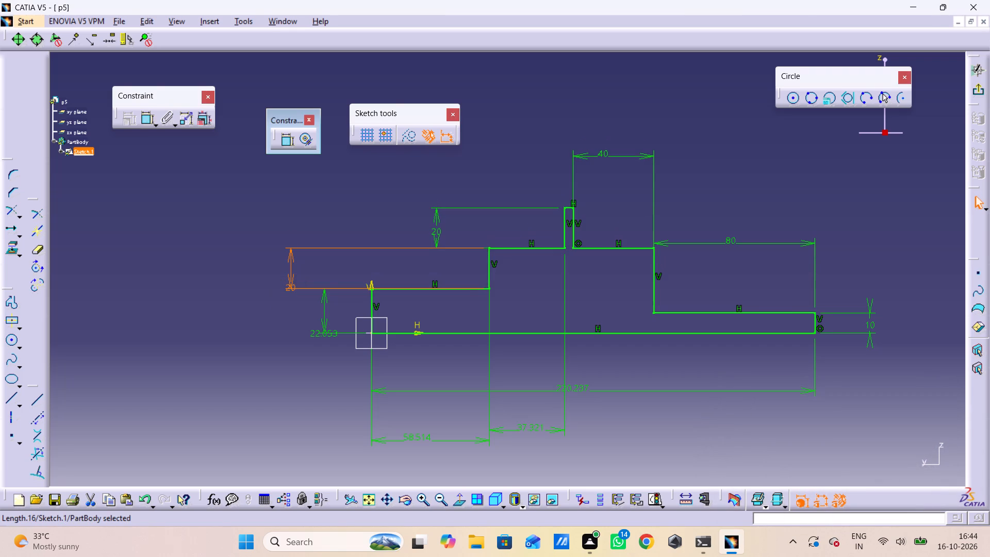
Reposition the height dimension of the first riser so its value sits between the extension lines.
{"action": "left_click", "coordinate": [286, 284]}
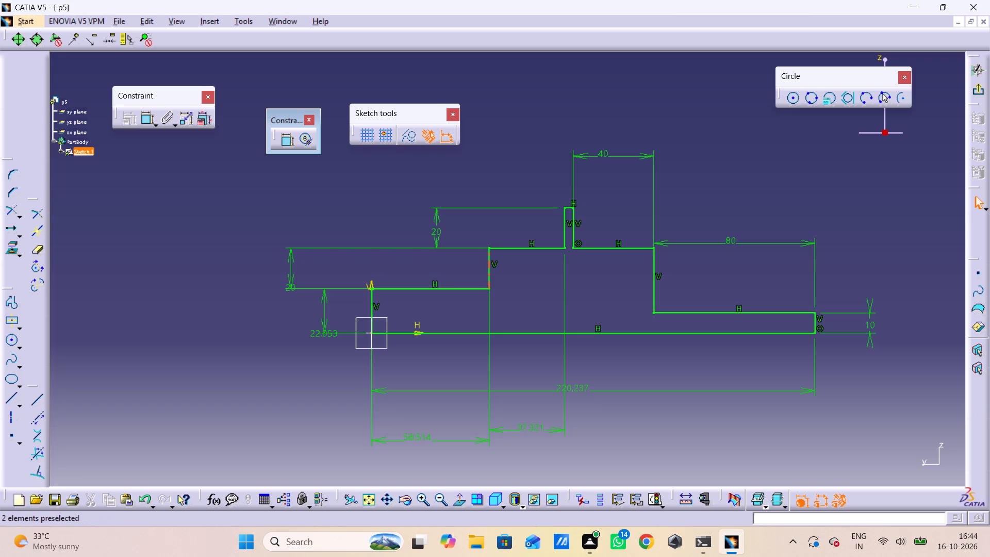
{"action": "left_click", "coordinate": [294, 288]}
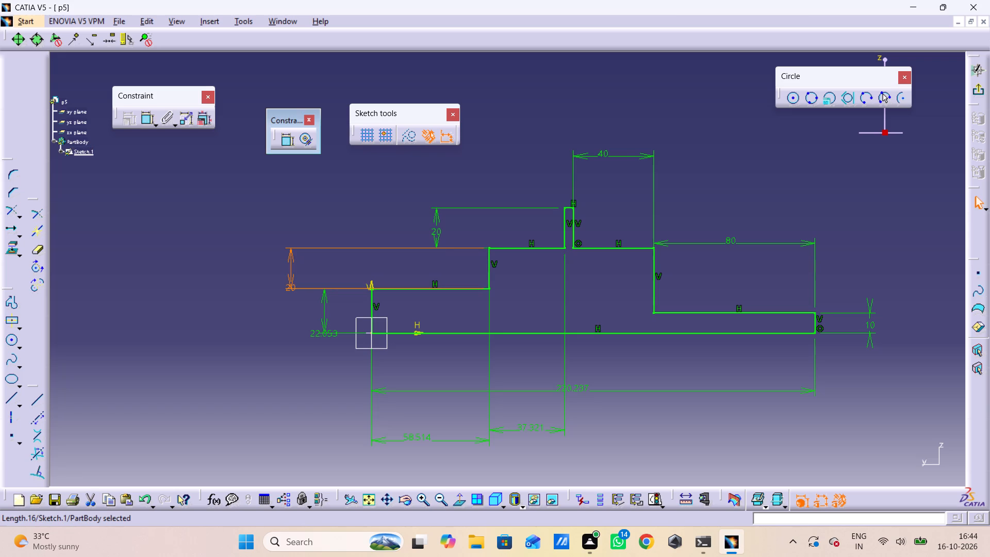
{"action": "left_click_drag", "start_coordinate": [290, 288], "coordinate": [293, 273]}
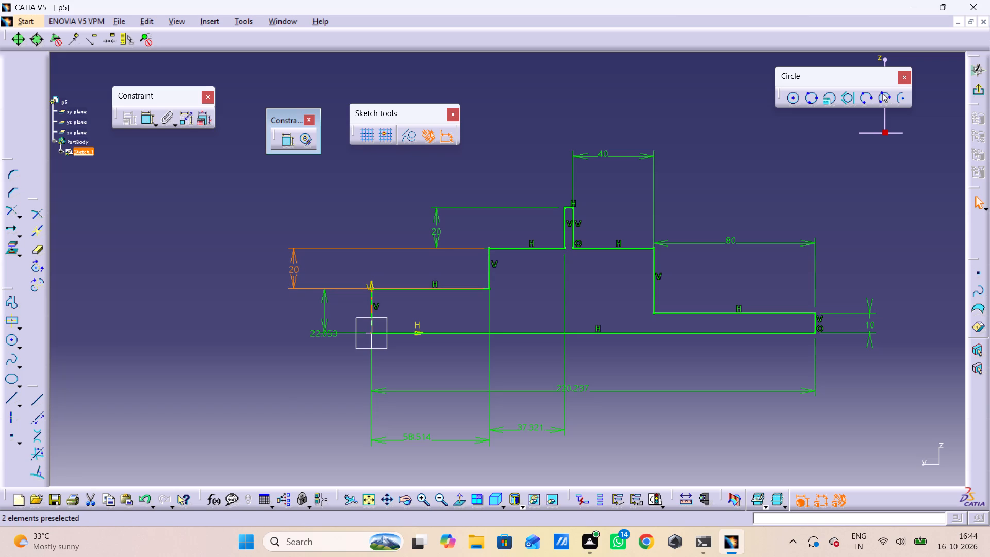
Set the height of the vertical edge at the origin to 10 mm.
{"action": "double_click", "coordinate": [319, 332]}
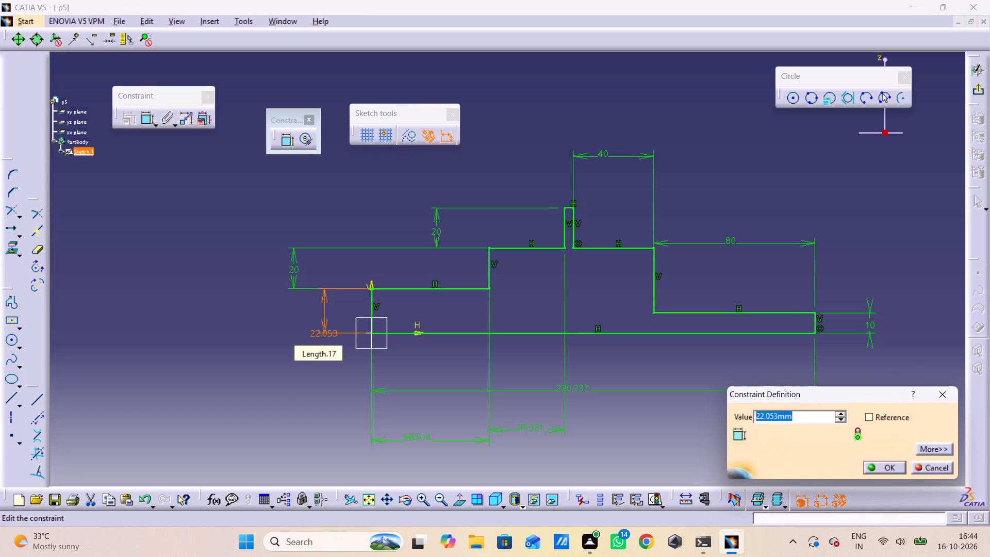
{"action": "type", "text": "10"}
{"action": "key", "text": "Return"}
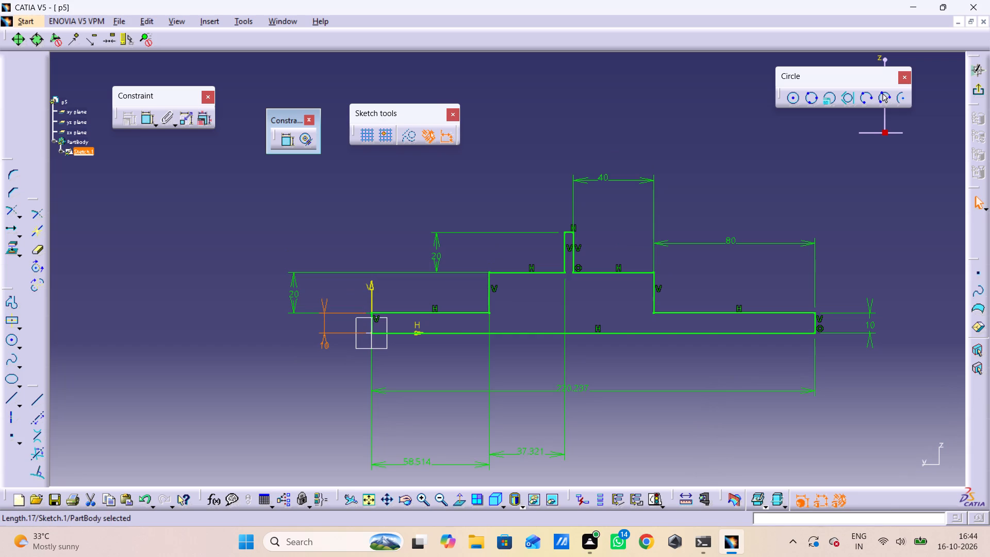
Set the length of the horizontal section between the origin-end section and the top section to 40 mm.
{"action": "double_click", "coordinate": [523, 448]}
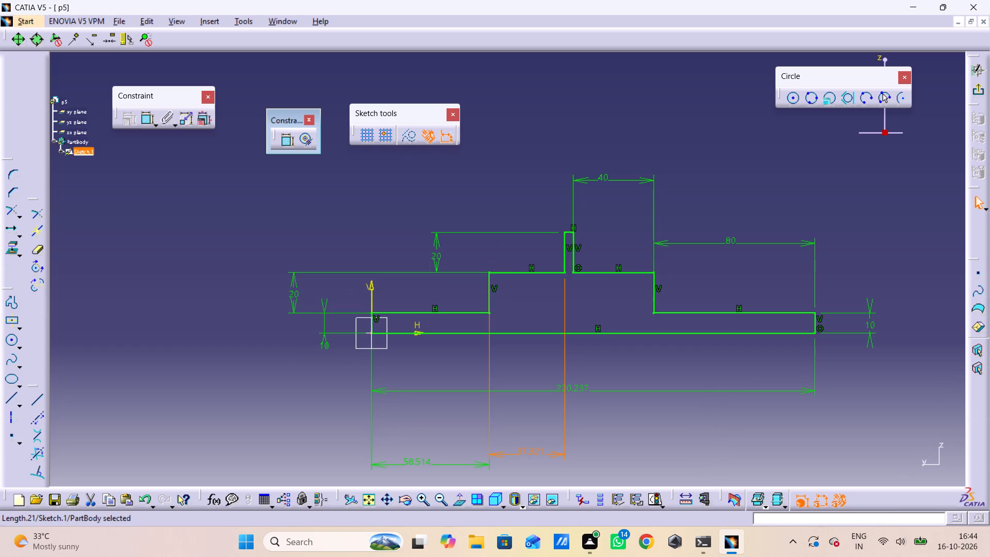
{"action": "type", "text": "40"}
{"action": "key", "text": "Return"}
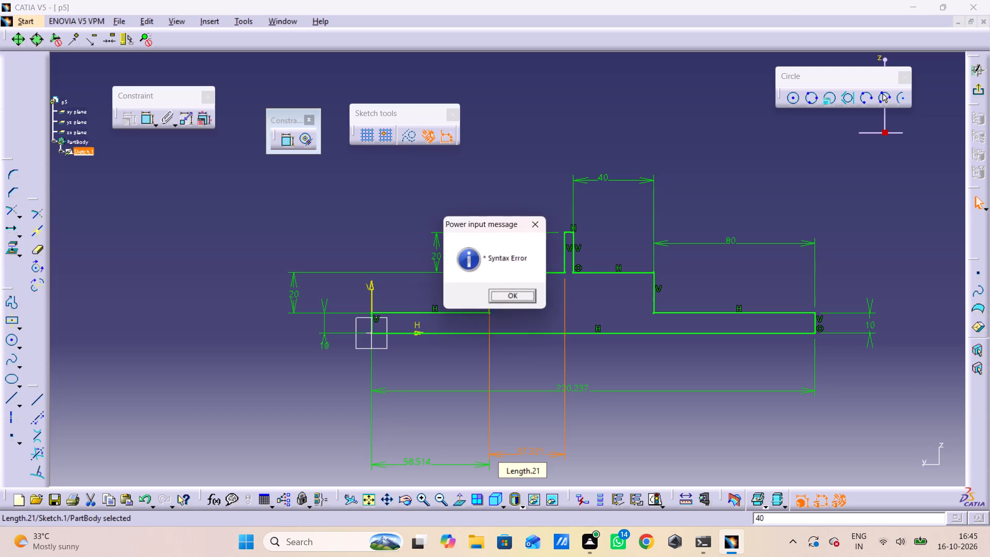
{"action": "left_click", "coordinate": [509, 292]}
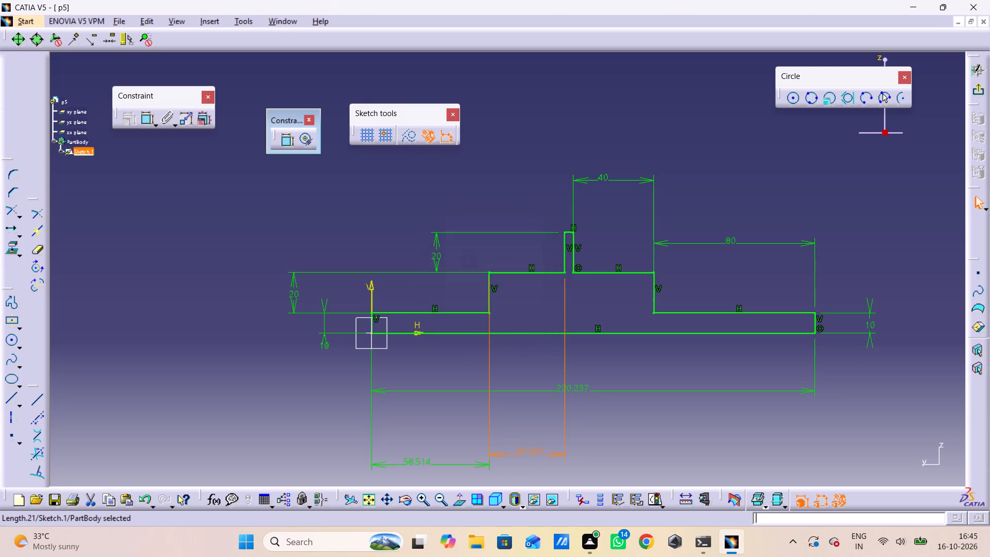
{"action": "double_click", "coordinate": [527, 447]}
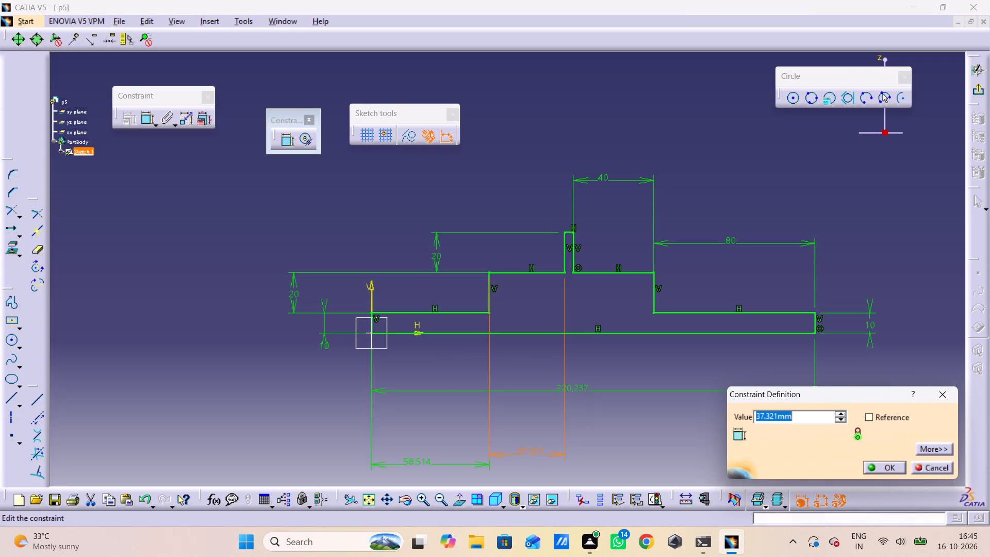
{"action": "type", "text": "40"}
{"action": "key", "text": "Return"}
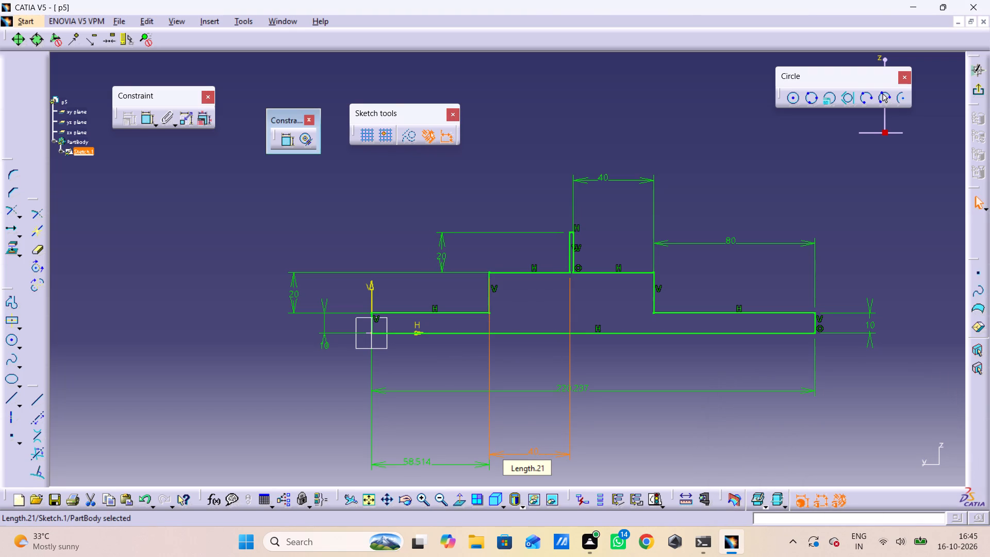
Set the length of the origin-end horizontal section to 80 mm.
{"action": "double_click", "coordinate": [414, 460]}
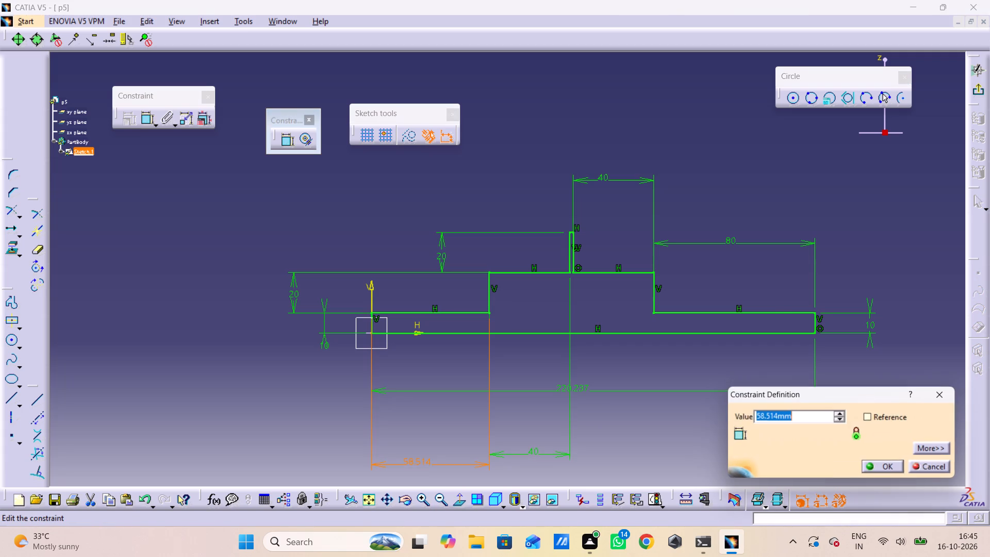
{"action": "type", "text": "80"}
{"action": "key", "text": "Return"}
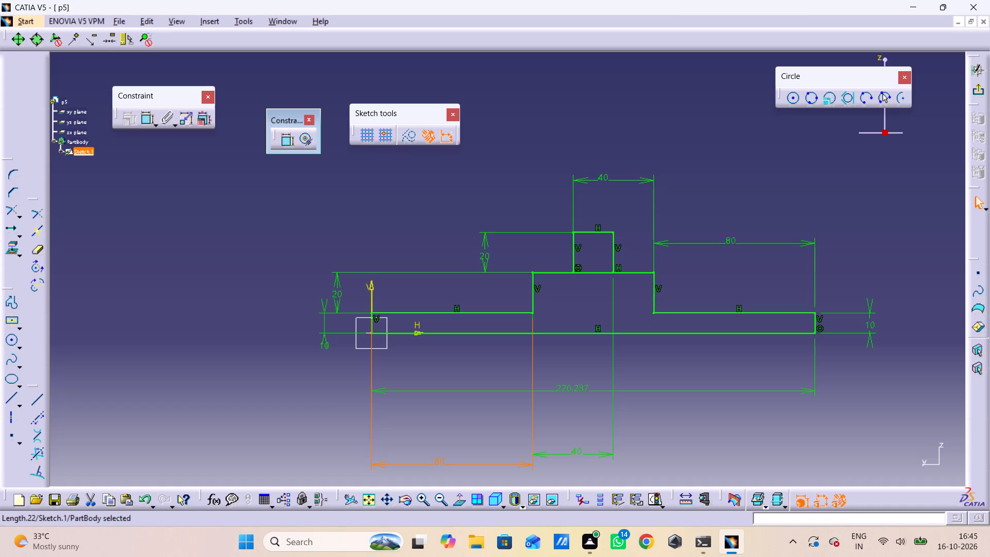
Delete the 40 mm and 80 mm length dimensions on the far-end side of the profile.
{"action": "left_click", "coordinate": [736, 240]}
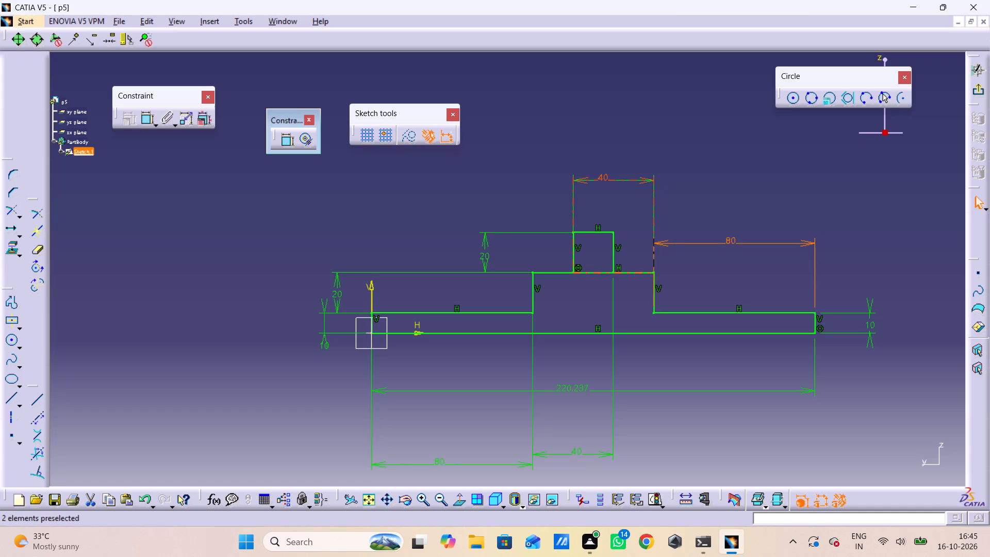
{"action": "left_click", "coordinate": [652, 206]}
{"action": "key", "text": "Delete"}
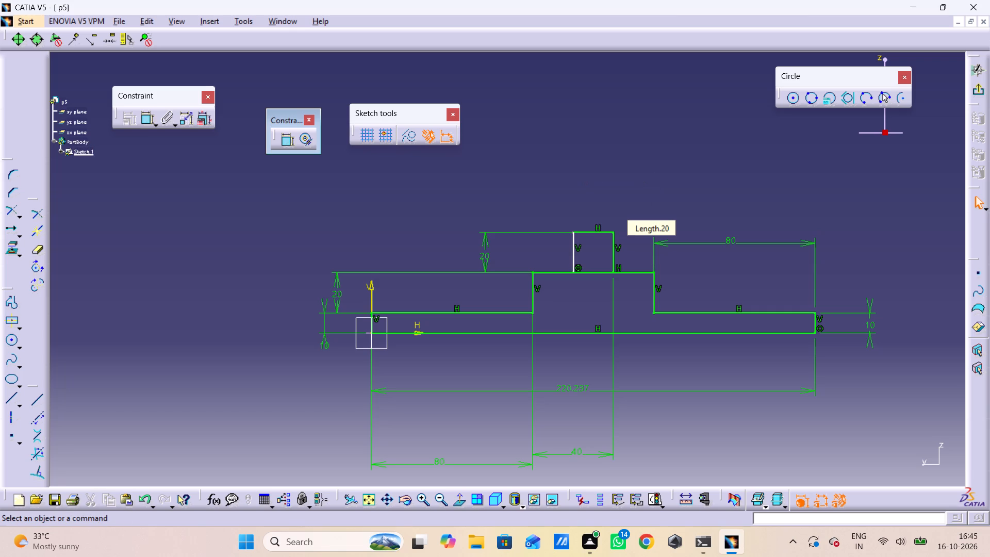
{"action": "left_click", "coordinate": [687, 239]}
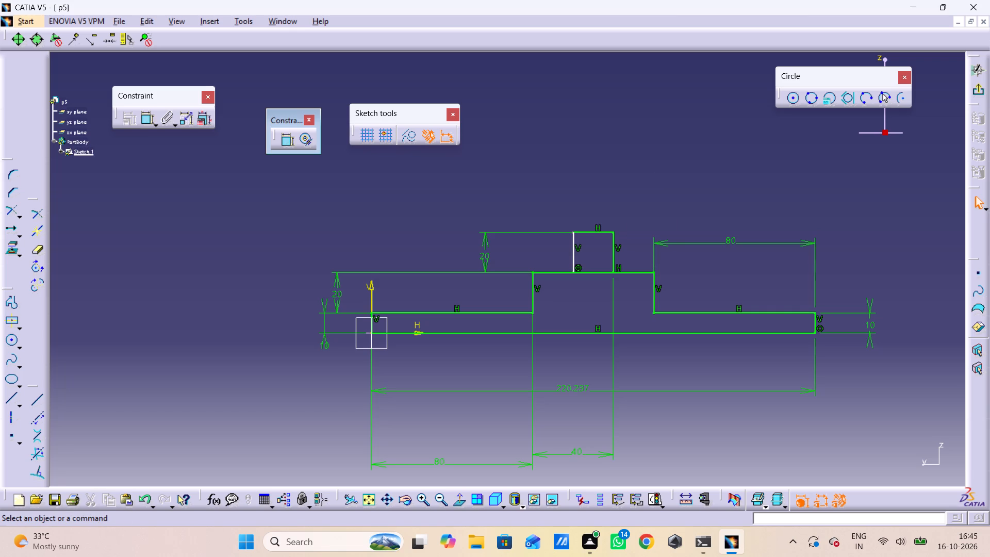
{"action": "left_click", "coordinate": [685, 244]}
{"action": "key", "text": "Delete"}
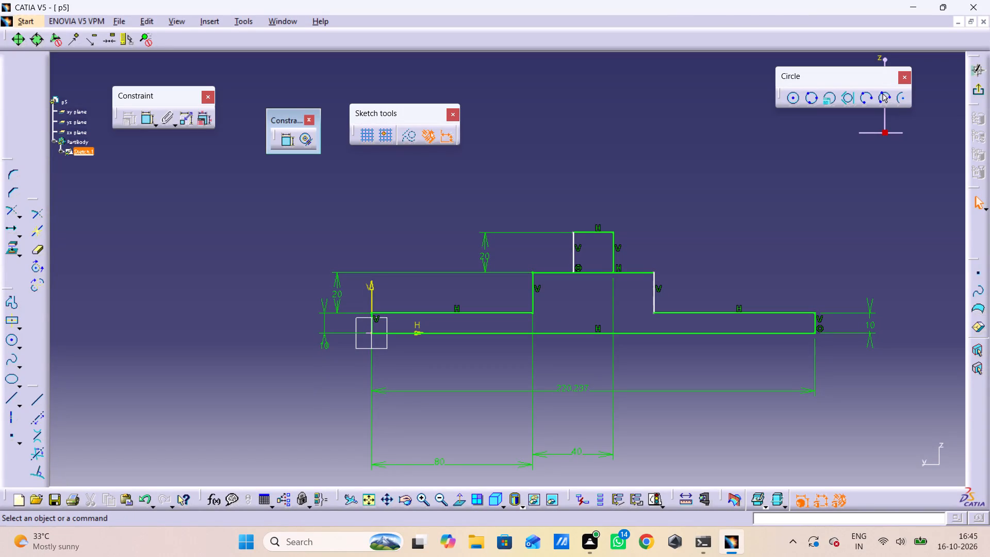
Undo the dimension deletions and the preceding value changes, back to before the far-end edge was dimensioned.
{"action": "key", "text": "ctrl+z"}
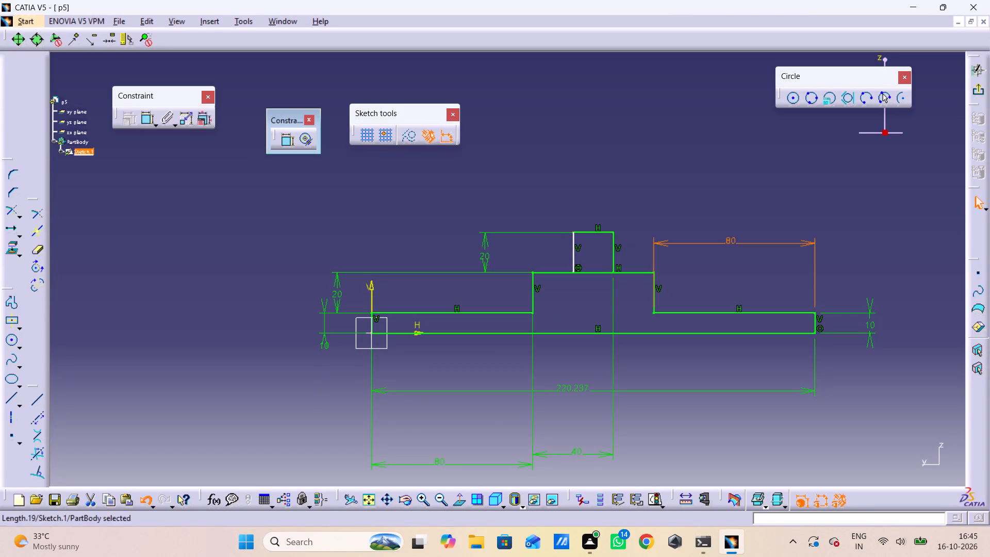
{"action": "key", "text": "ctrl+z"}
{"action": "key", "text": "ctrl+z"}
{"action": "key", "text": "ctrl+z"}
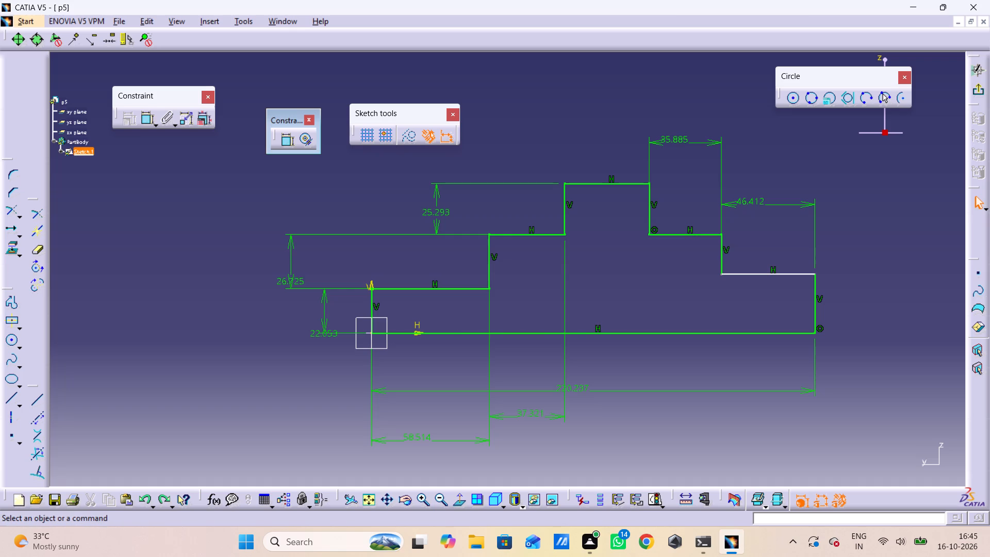
Dimension the height of the far-end vertical edge and set it to 10 mm.
{"action": "double_click", "coordinate": [145, 118]}
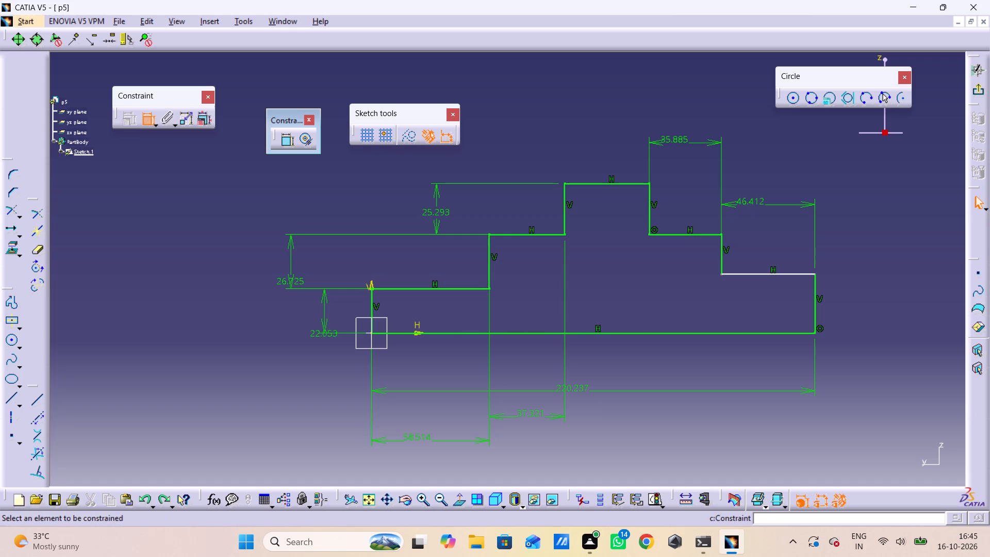
{"action": "left_click", "coordinate": [817, 314]}
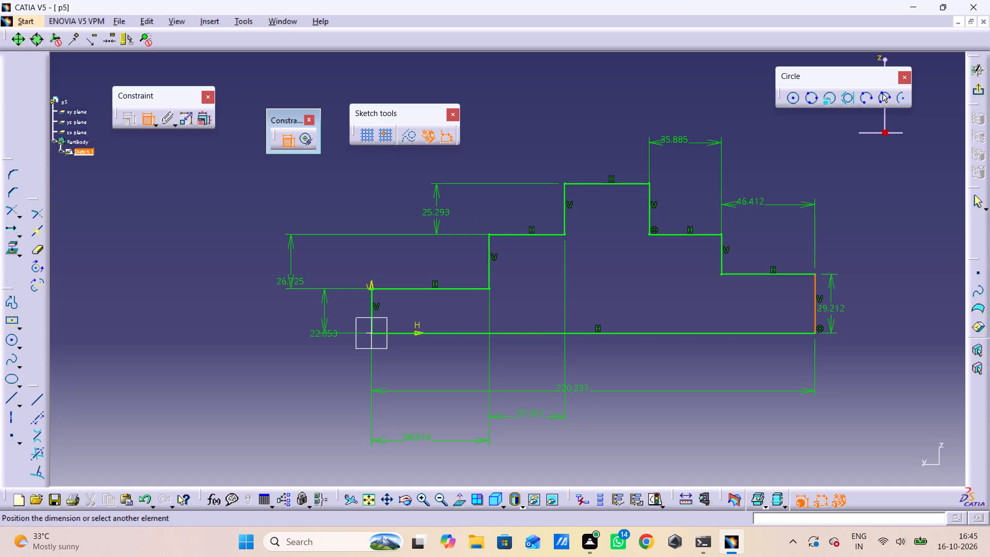
{"action": "left_click", "coordinate": [850, 312]}
{"action": "double_click", "coordinate": [851, 311]}
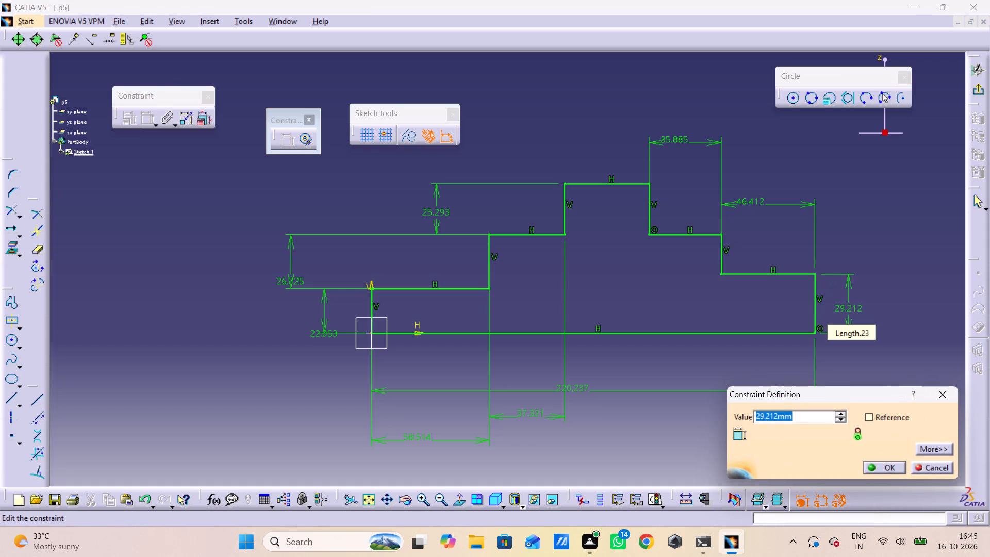
{"action": "type", "text": "10"}
{"action": "key", "text": "Return"}
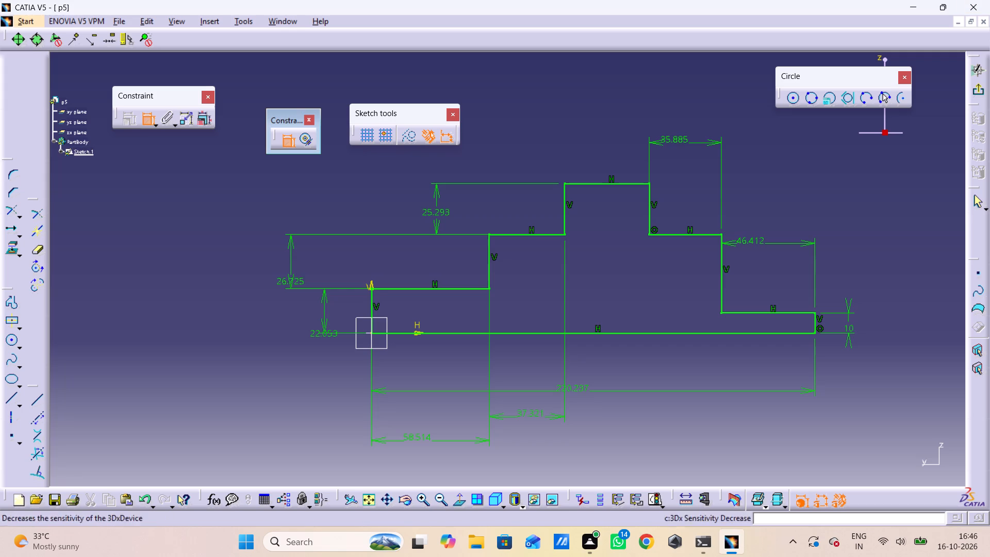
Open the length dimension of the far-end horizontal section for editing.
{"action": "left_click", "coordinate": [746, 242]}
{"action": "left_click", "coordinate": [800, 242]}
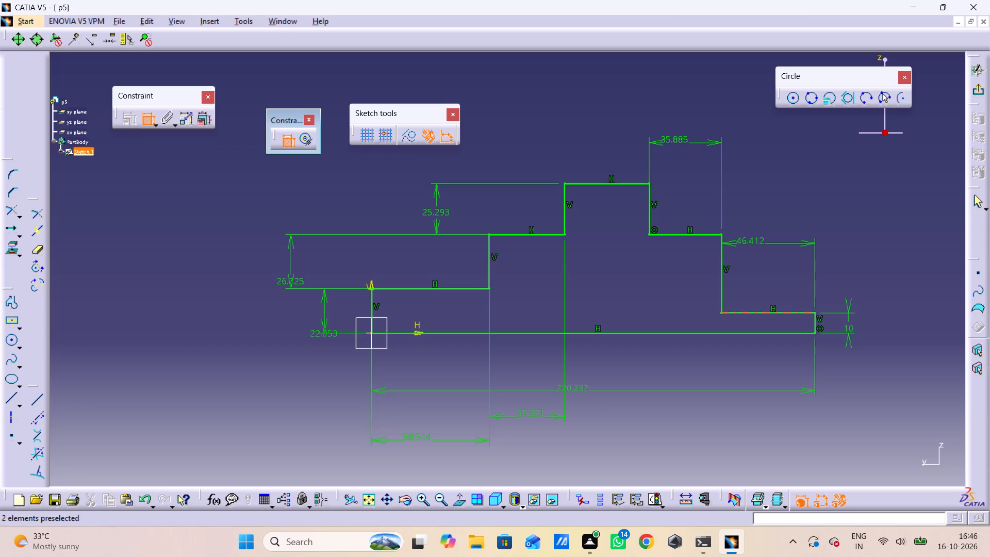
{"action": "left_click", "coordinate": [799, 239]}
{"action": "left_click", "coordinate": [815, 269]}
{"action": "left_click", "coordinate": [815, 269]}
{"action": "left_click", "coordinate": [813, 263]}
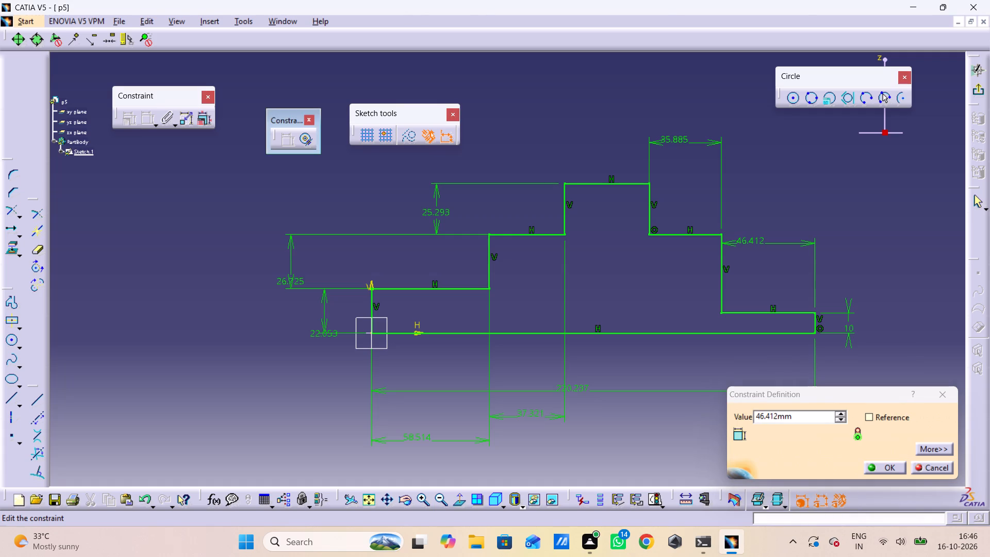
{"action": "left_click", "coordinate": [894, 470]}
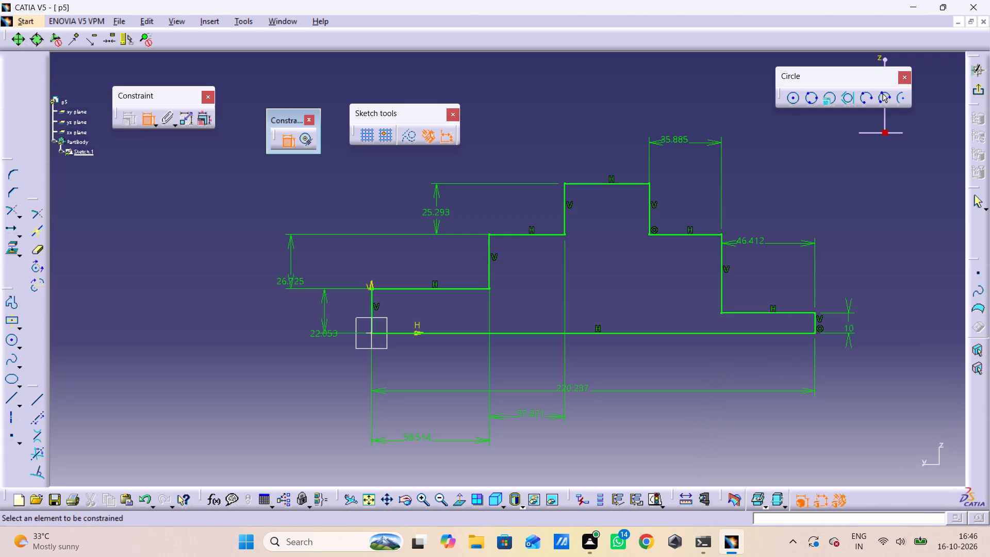
Delete the length dimensions of the far-end horizontal section and of the section between it and the top section.
{"action": "left_click", "coordinate": [813, 265]}
{"action": "left_click", "coordinate": [804, 239]}
{"action": "left_click", "coordinate": [788, 243]}
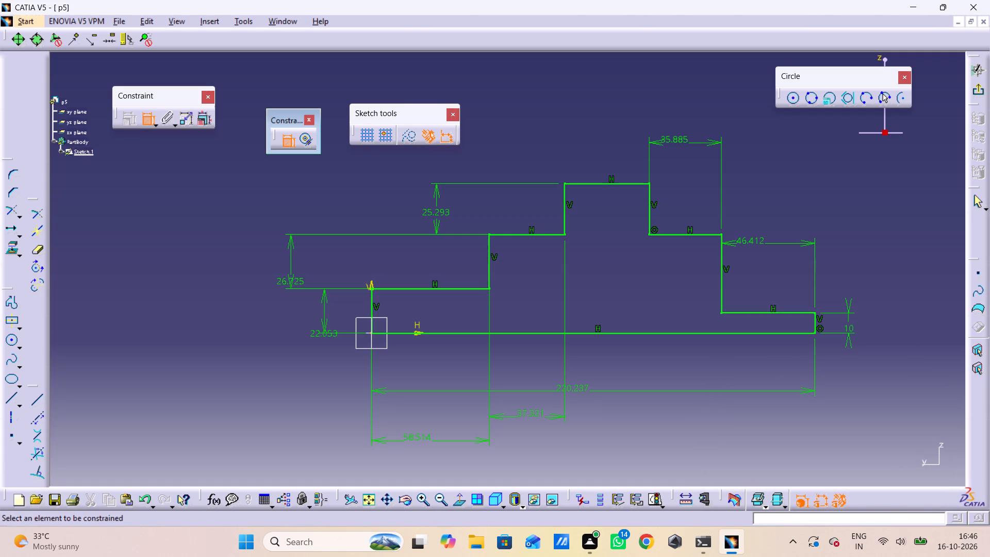
{"action": "left_click", "coordinate": [975, 199]}
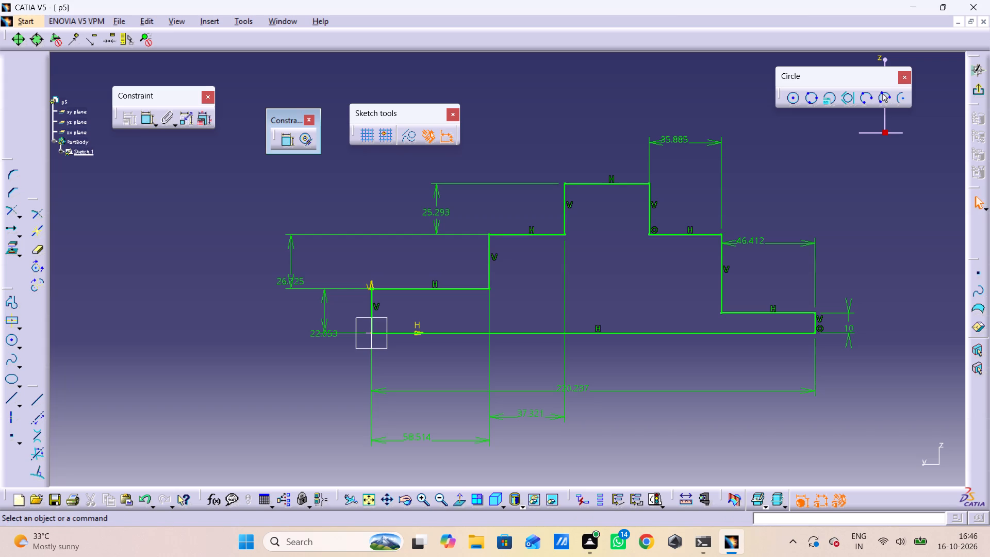
{"action": "left_click", "coordinate": [804, 240]}
{"action": "key", "text": "Delete"}
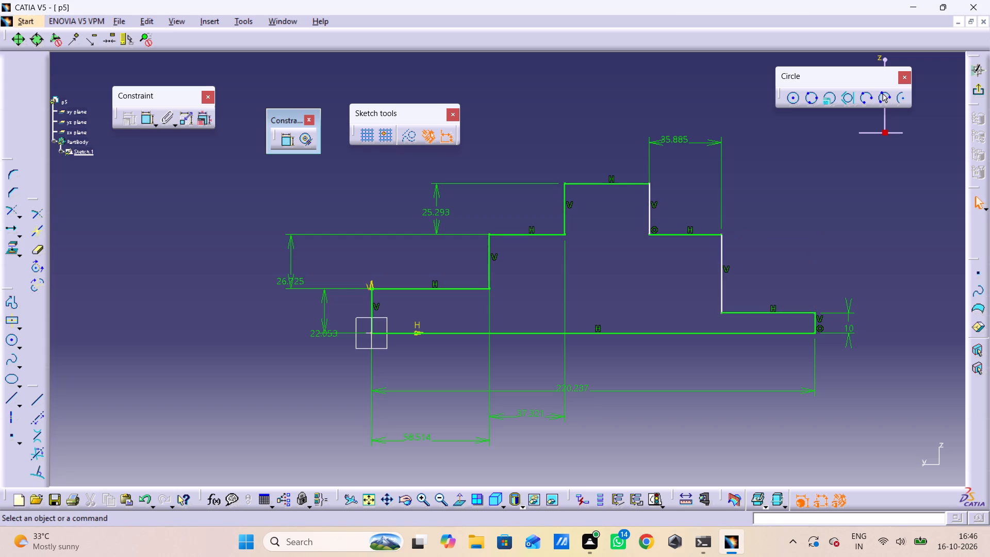
{"action": "left_click", "coordinate": [689, 136]}
{"action": "key", "text": "Delete"}
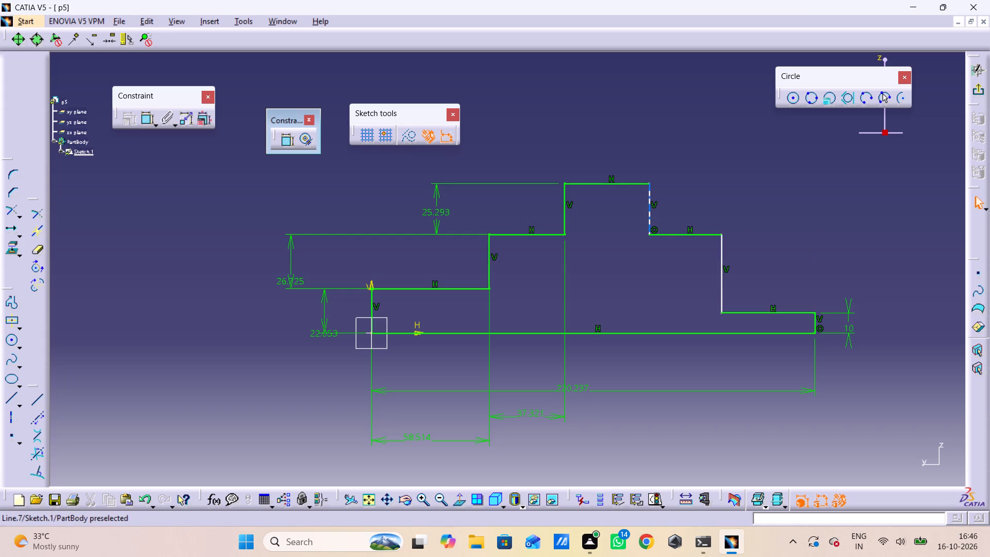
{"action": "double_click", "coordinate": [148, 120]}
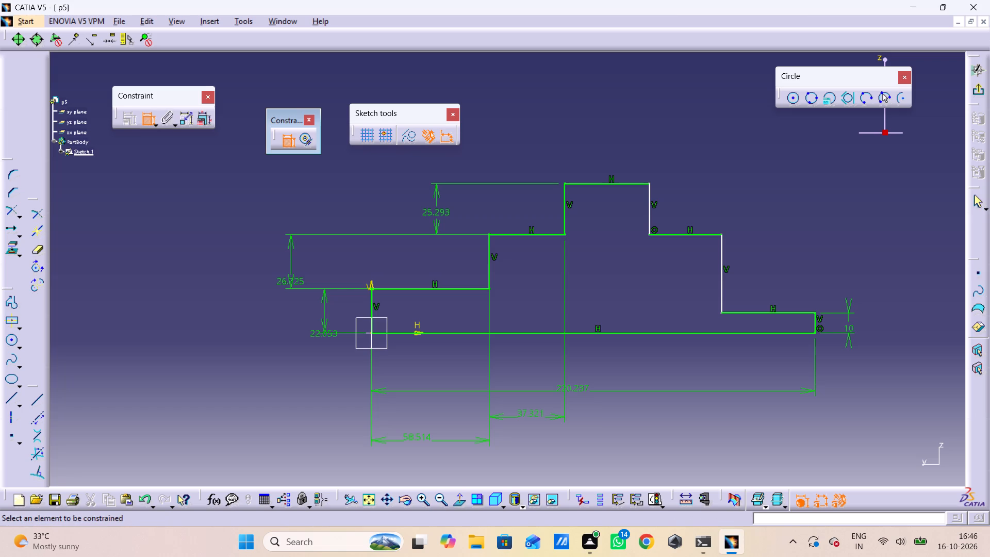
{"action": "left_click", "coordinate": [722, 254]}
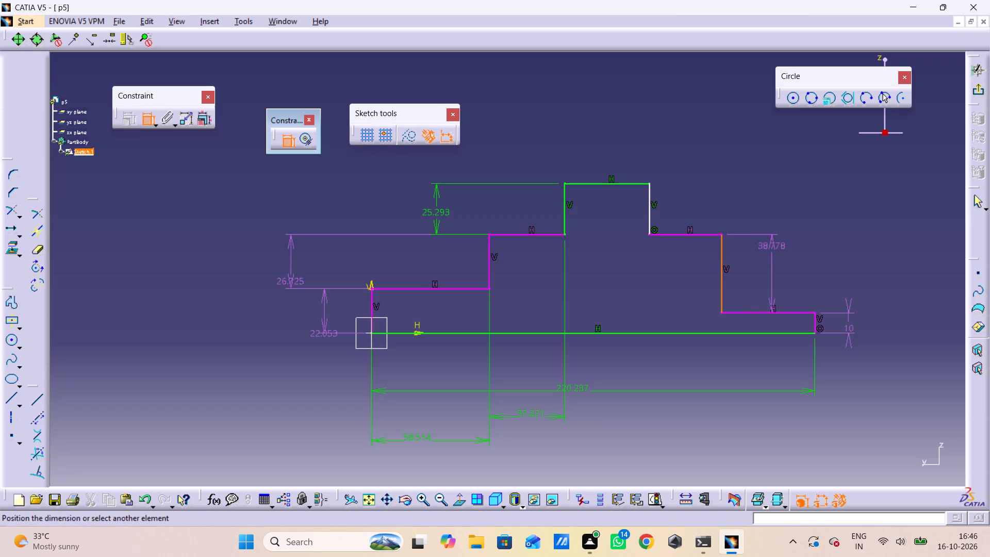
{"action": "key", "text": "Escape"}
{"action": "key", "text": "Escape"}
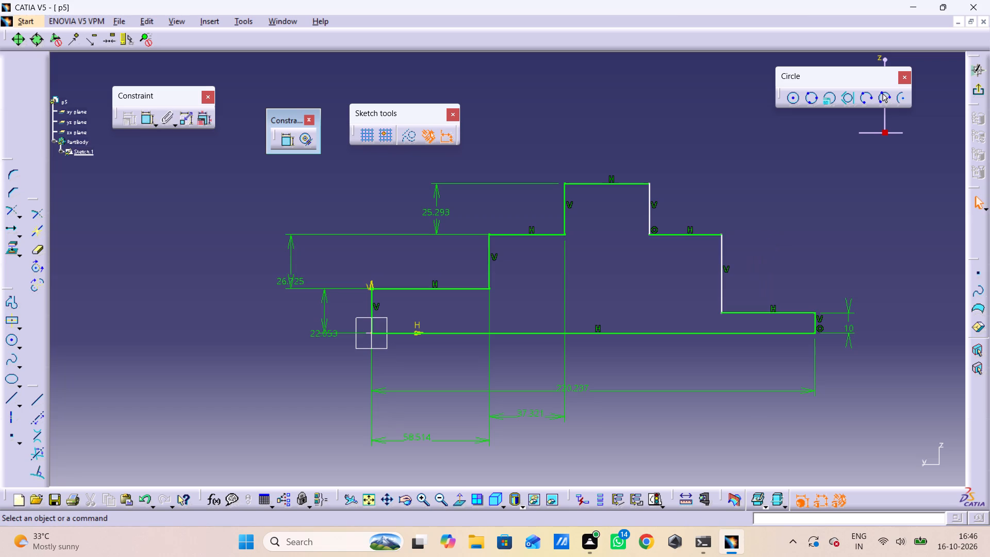
Set the near-side heights of the half-profile: 10 mm for the origin-end edge and 20 mm for each of the two risers above it.
{"action": "double_click", "coordinate": [299, 278]}
{"action": "key", "text": "2"}
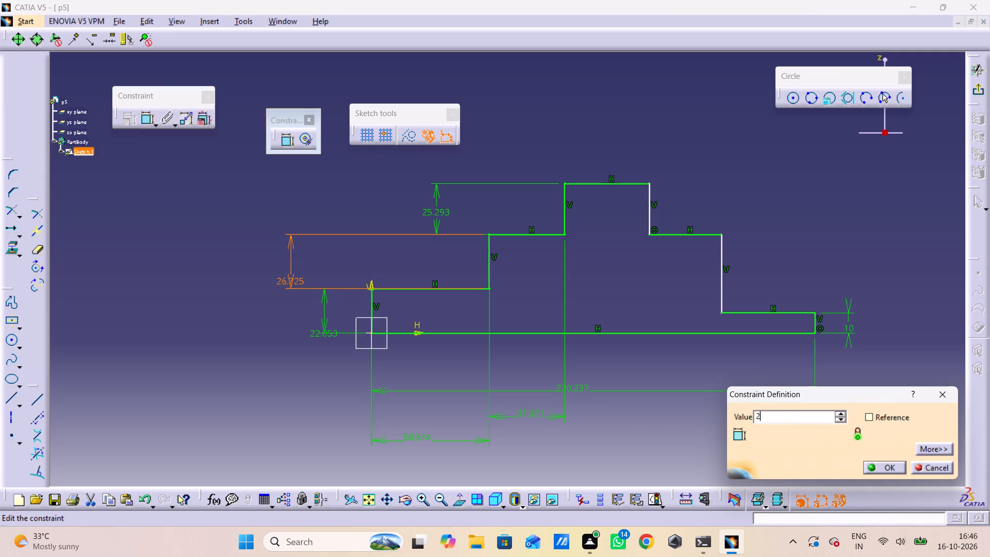
{"action": "key", "text": "0"}
{"action": "key", "text": "Return"}
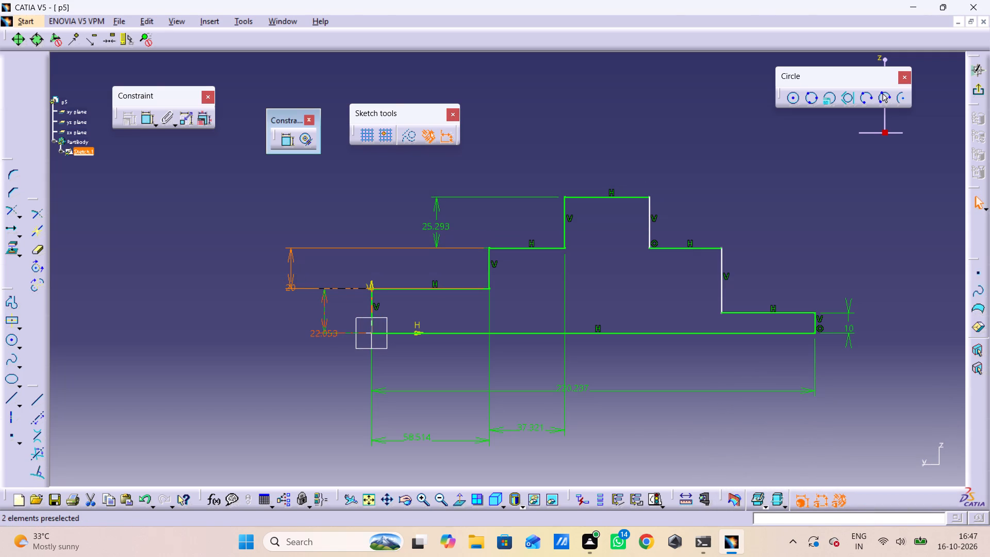
{"action": "double_click", "coordinate": [333, 335]}
{"action": "double_click", "coordinate": [333, 335]}
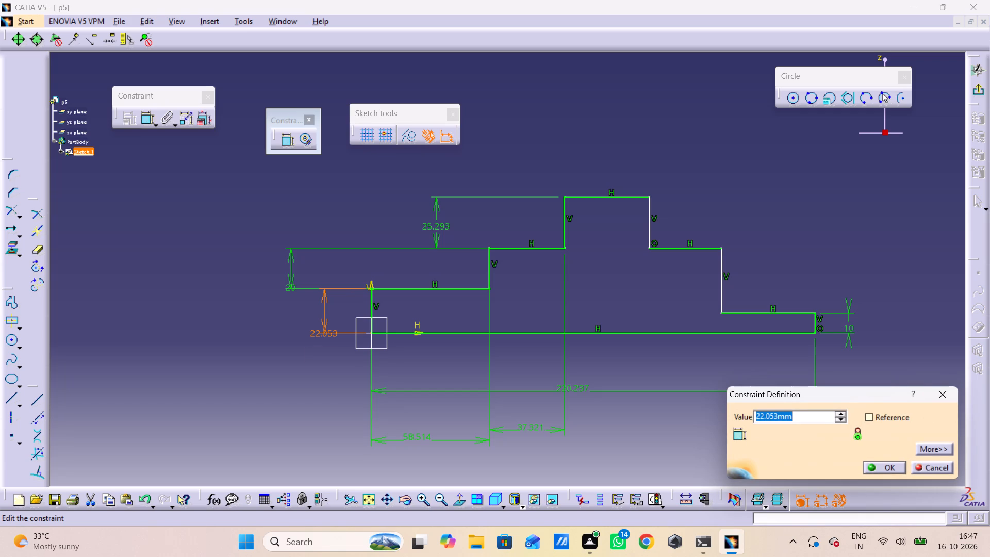
{"action": "type", "text": "10"}
{"action": "key", "text": "Return"}
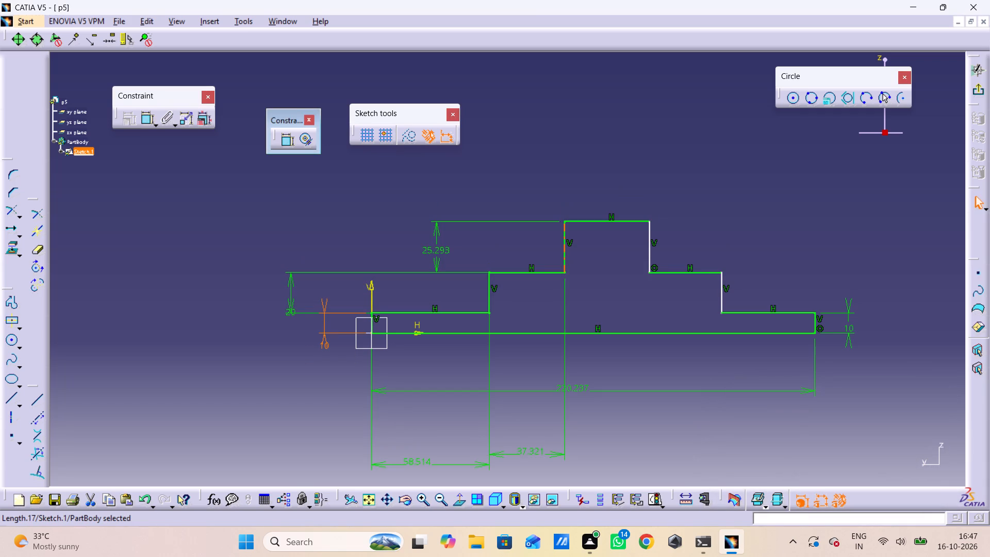
{"action": "double_click", "coordinate": [436, 248]}
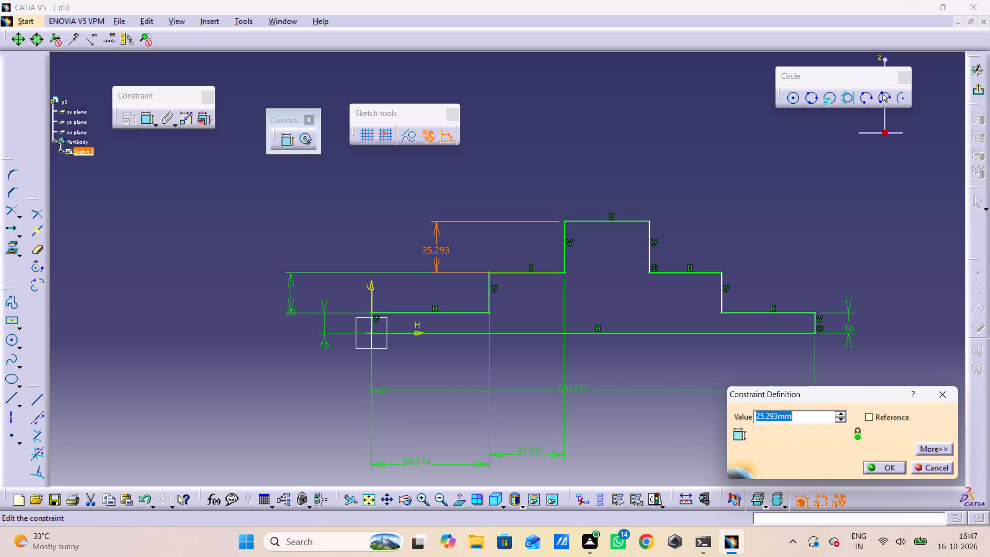
{"action": "key", "text": "2"}
{"action": "key", "text": "0"}
{"action": "key", "text": "Return"}
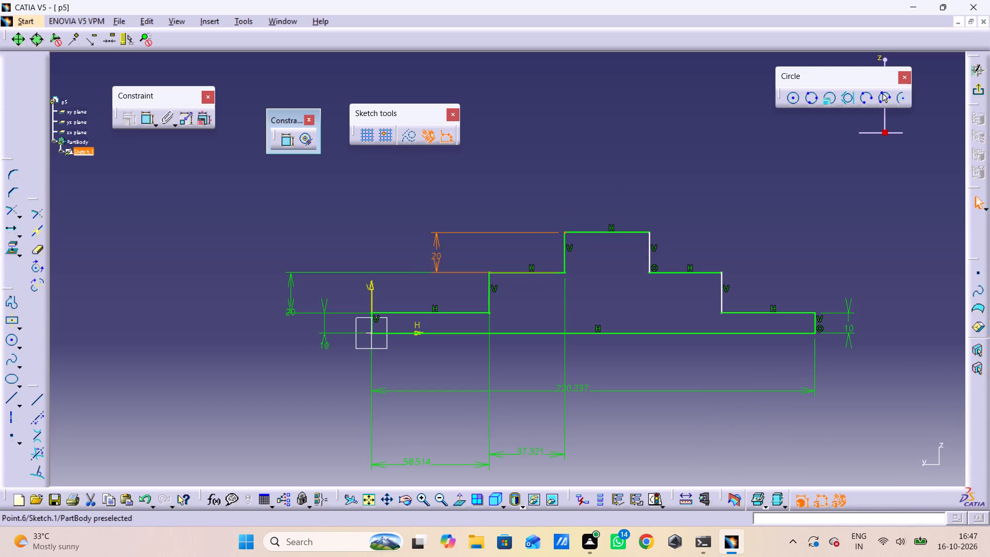
Set the length of the section just before the top section to 40 mm and the origin-end section to 80 mm.
{"action": "double_click", "coordinate": [535, 448]}
{"action": "key", "text": "4"}
{"action": "key", "text": "0"}
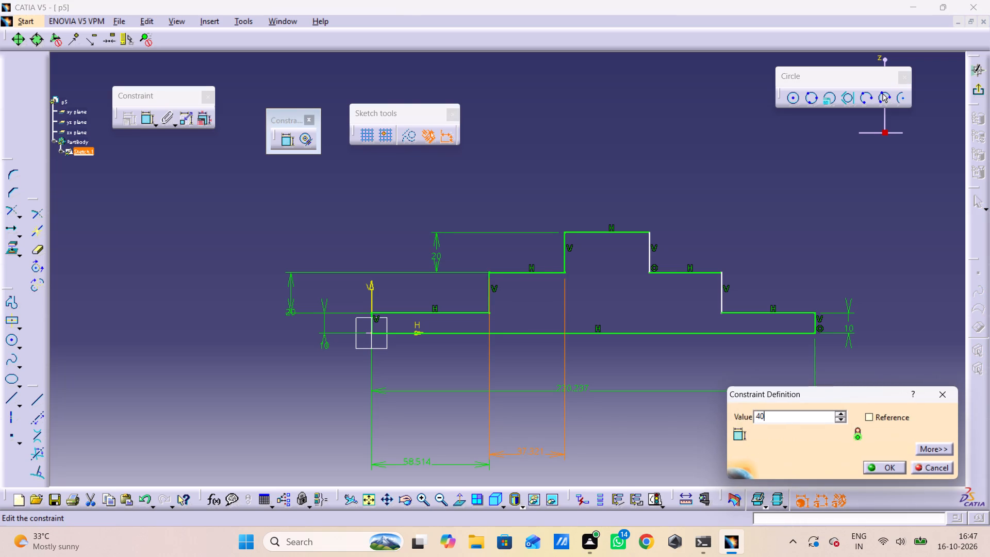
{"action": "key", "text": "Return"}
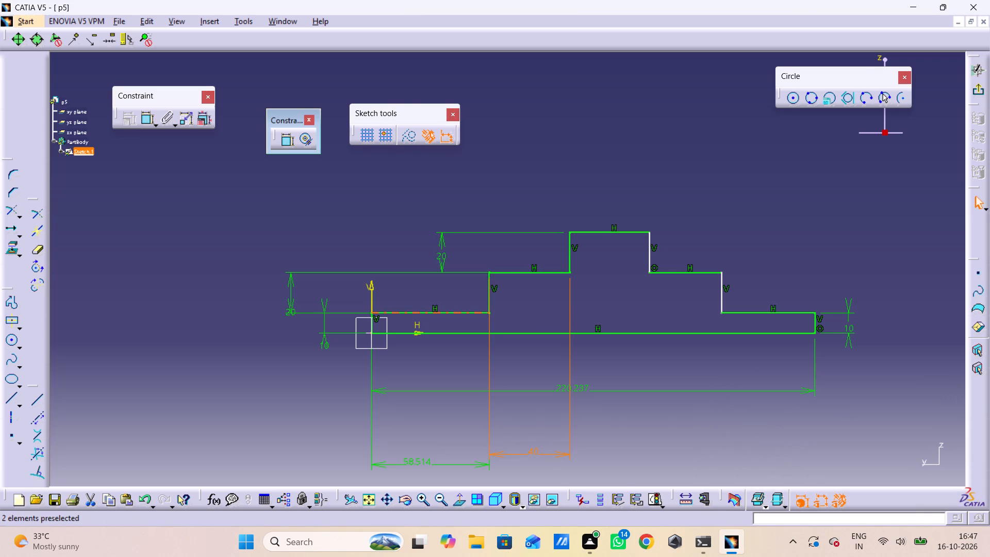
{"action": "double_click", "coordinate": [416, 459]}
{"action": "key", "text": "8"}
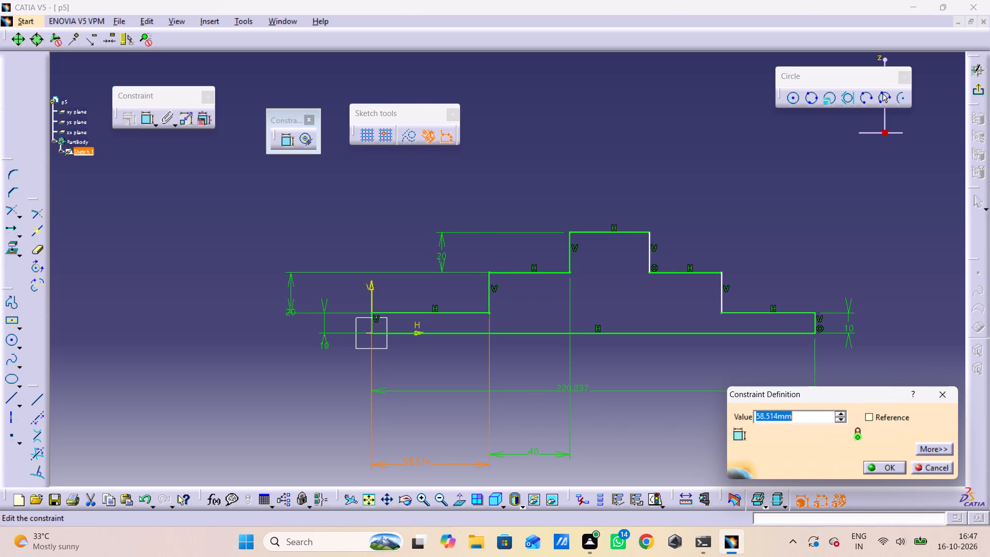
{"action": "key", "text": "0"}
{"action": "key", "text": "Return"}
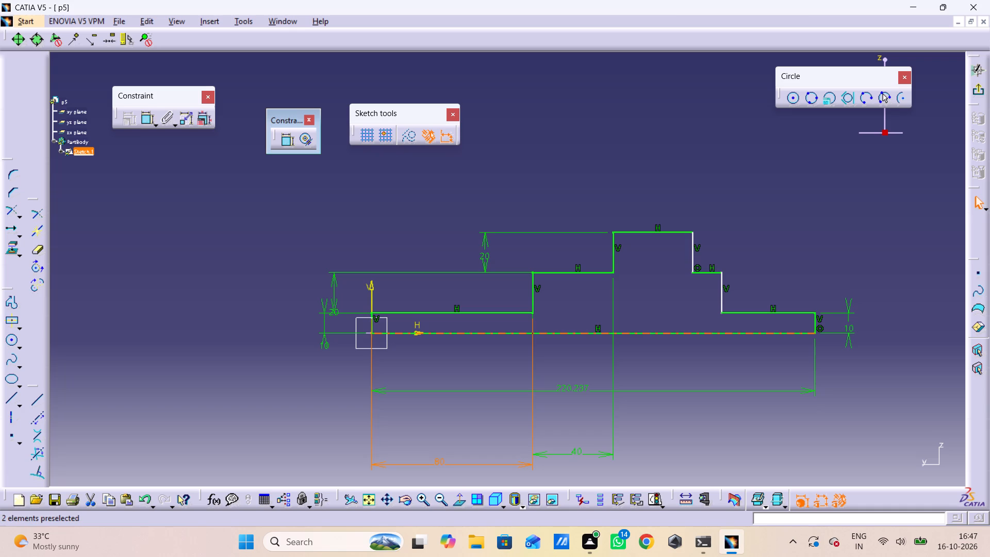
Set the overall length of the profile's base line to 300 mm.
{"action": "double_click", "coordinate": [568, 387]}
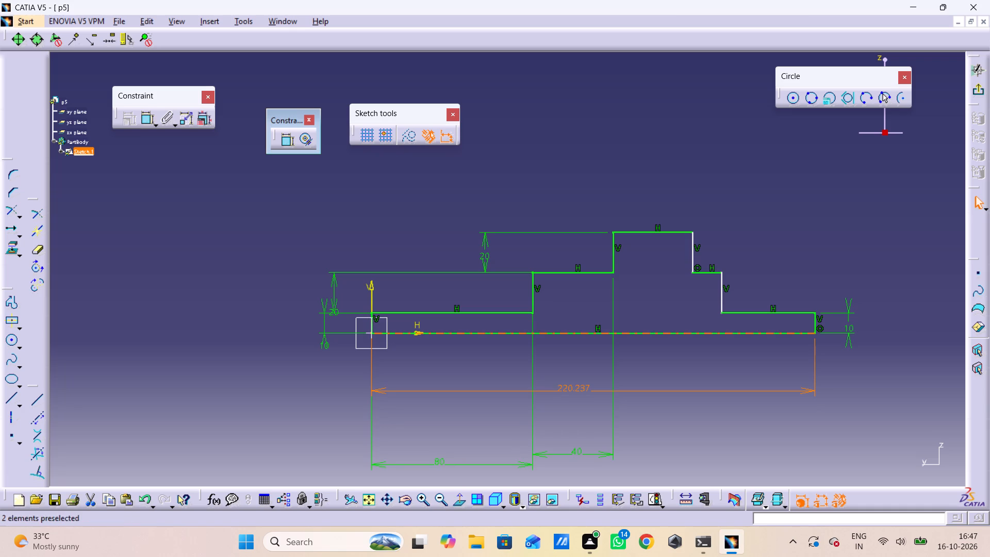
{"action": "double_click", "coordinate": [578, 383]}
{"action": "key", "text": "3"}
{"action": "type", "text": "00"}
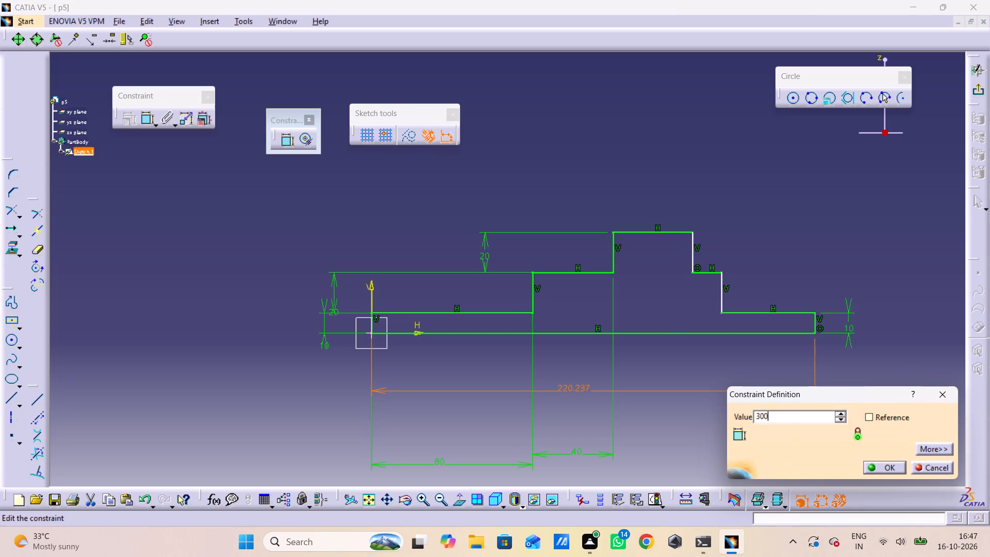
{"action": "key", "text": "Return"}
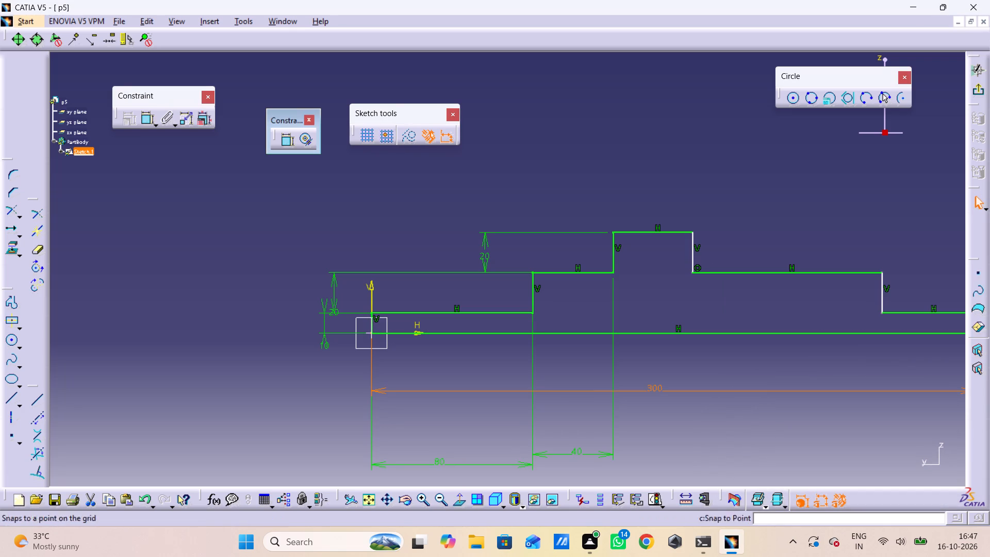
Dimension the length of the horizontal section just past the top section and set it to 40 mm.
{"action": "double_click", "coordinate": [148, 116]}
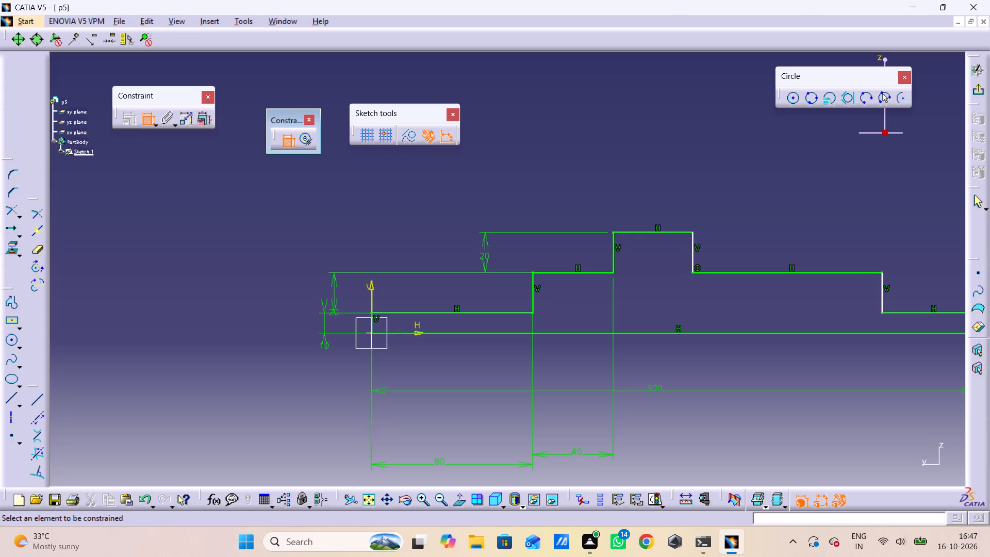
{"action": "left_click", "coordinate": [817, 269]}
{"action": "left_click", "coordinate": [816, 270]}
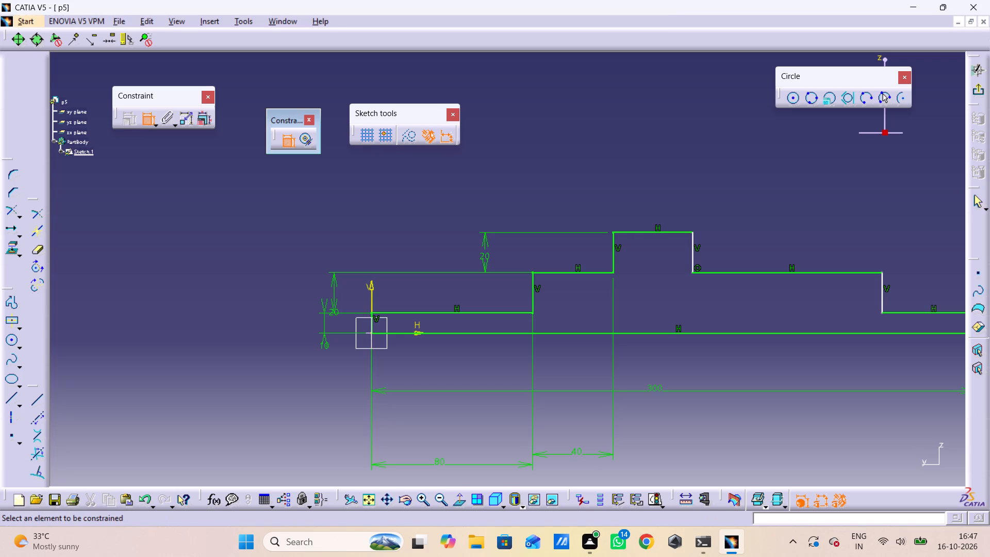
{"action": "left_click", "coordinate": [814, 274]}
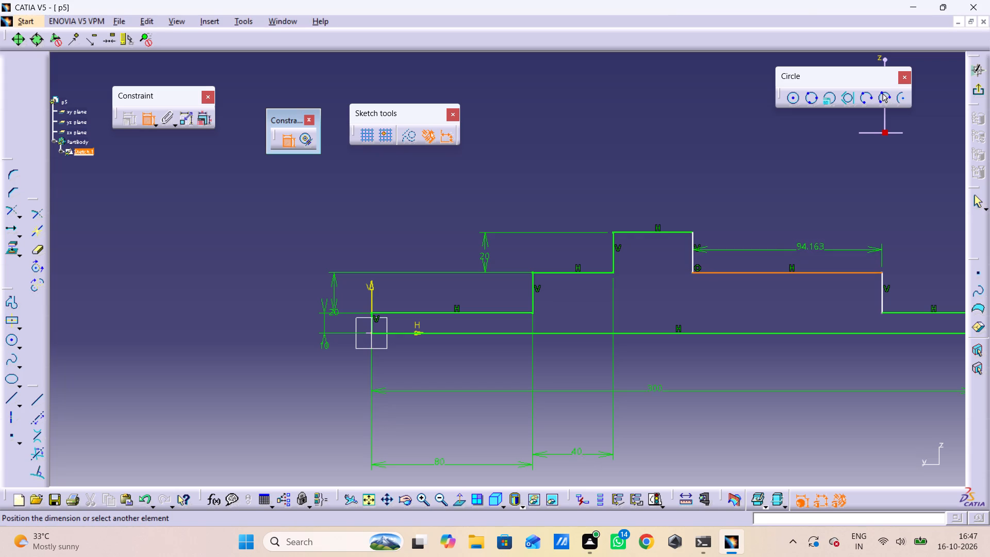
{"action": "triple_click", "coordinate": [790, 239]}
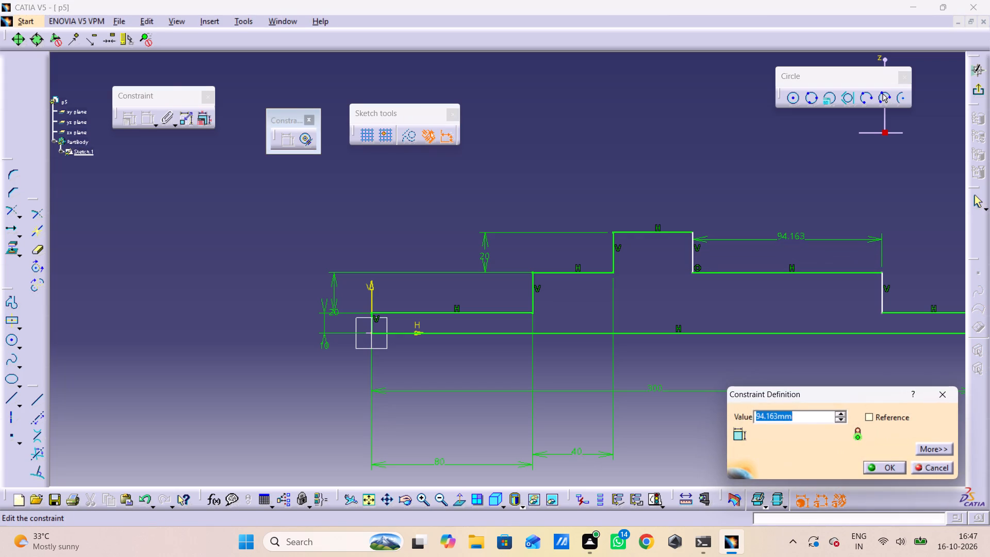
{"action": "key", "text": "4"}
{"action": "key", "text": "0"}
{"action": "key", "text": "Return"}
Dimension the length of the far-end horizontal section and set it to 80 mm.
{"action": "left_click", "coordinate": [836, 310]}
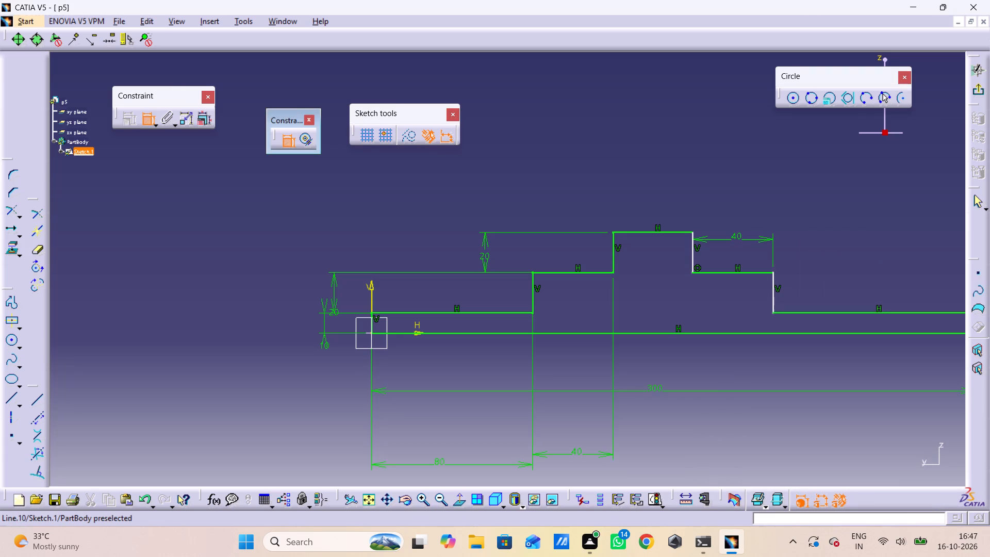
{"action": "left_click", "coordinate": [863, 313]}
{"action": "left_click", "coordinate": [855, 277]}
{"action": "double_click", "coordinate": [853, 274]}
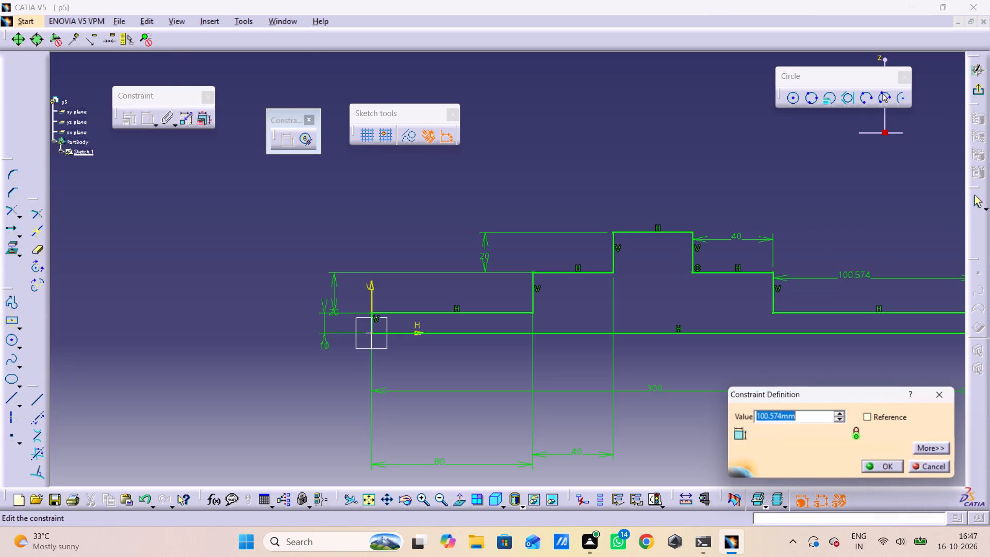
{"action": "type", "text": "80"}
{"action": "key", "text": "Return"}
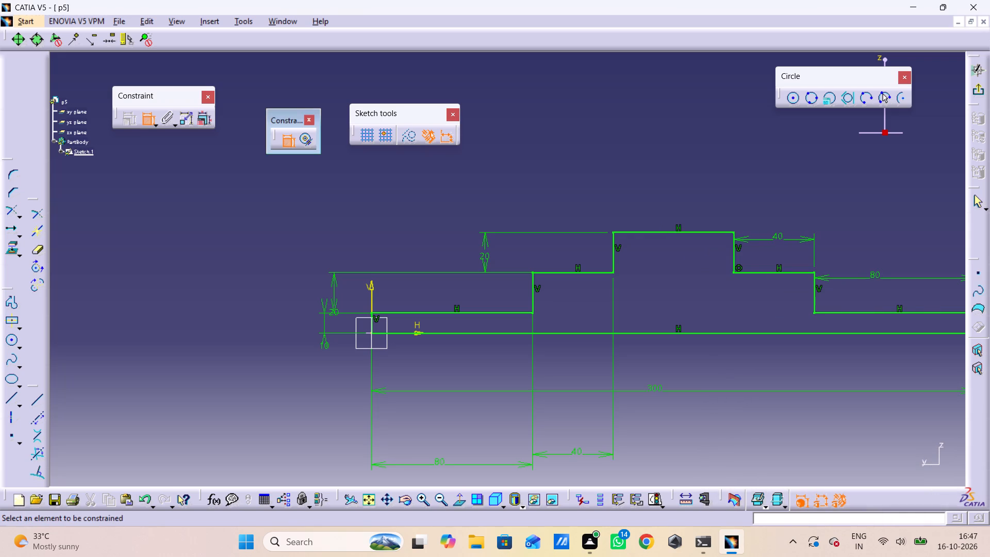
{"action": "left_click", "coordinate": [978, 208]}
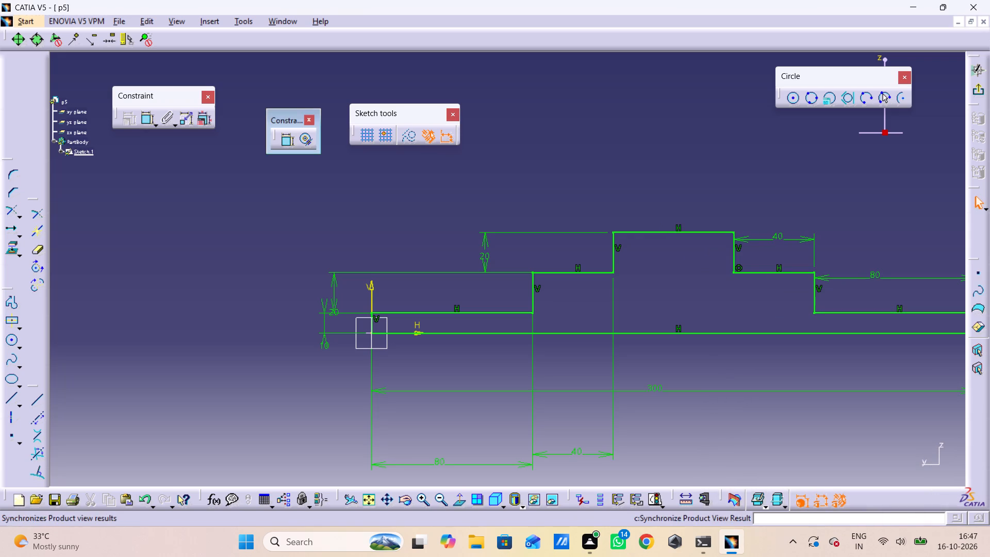
Exit the sketch and revolve the half-profile 360 degrees about its long base line with the Shaft feature.
{"action": "left_click", "coordinate": [978, 84]}
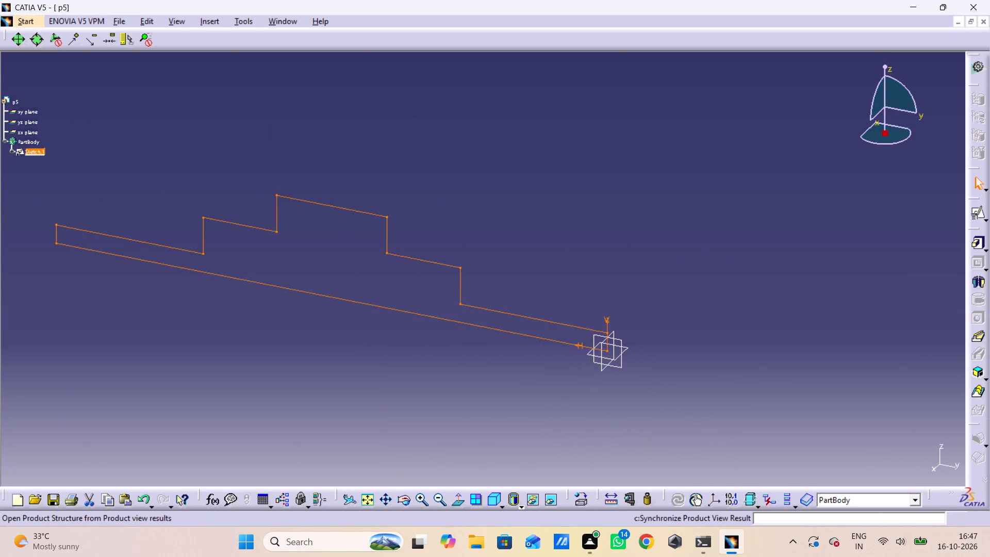
{"action": "left_click", "coordinate": [980, 277]}
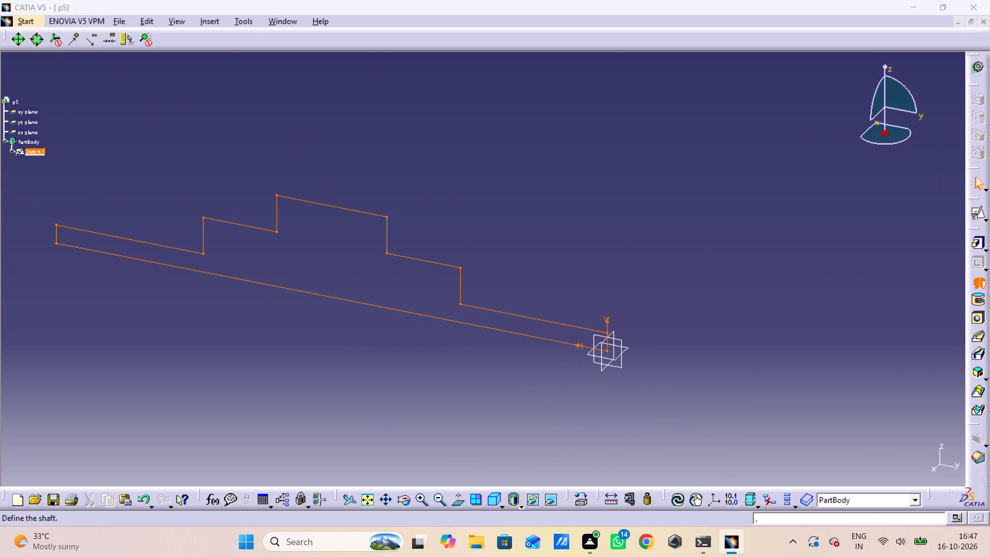
{"action": "left_click", "coordinate": [574, 344]}
{"action": "left_click", "coordinate": [813, 467]}
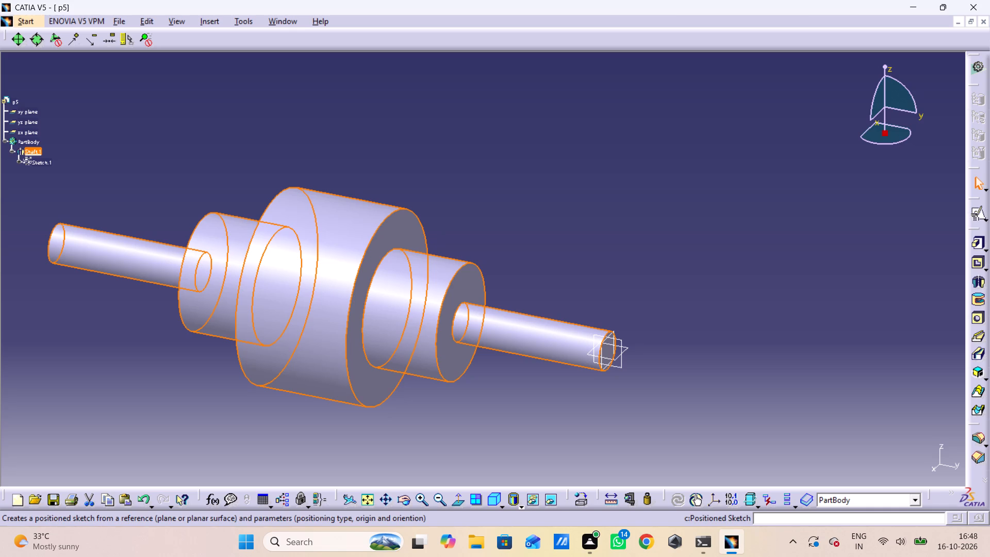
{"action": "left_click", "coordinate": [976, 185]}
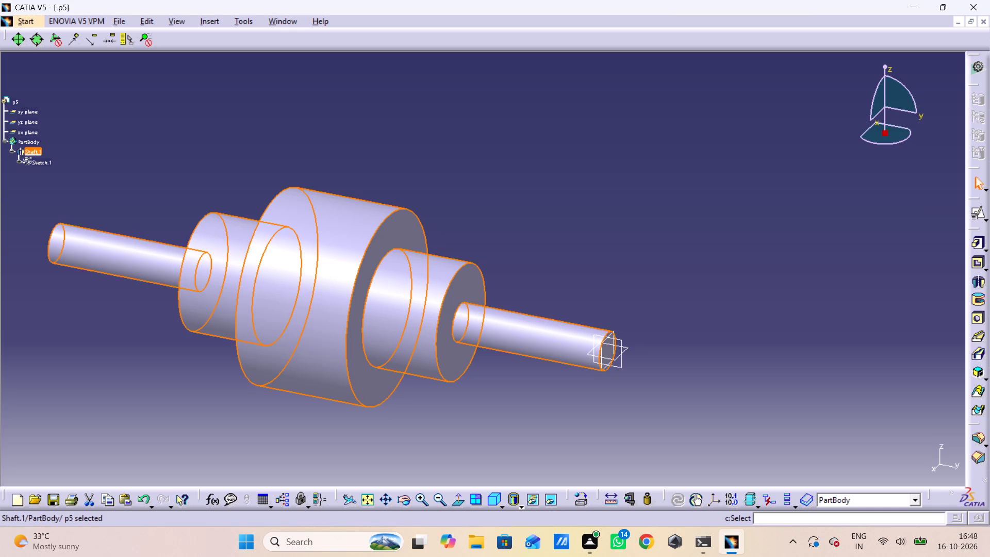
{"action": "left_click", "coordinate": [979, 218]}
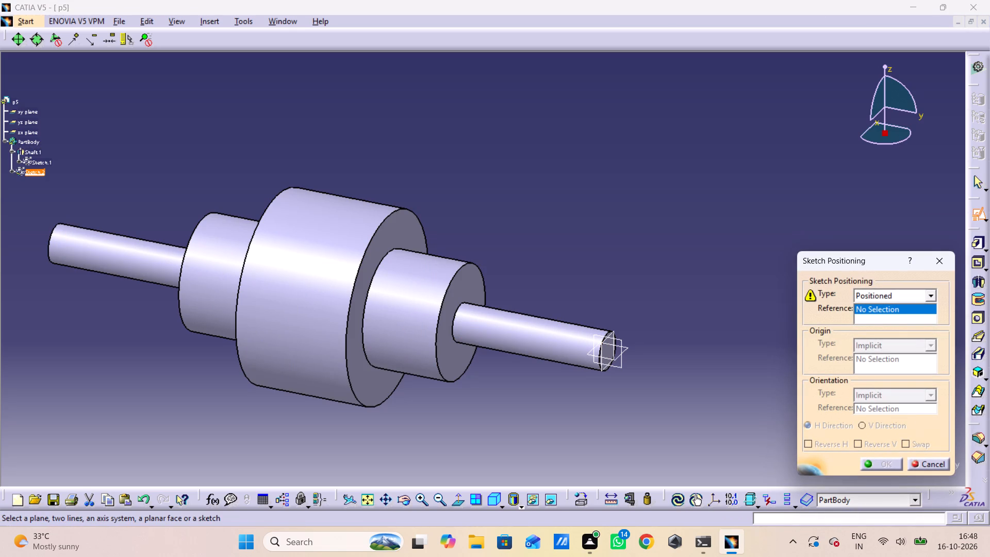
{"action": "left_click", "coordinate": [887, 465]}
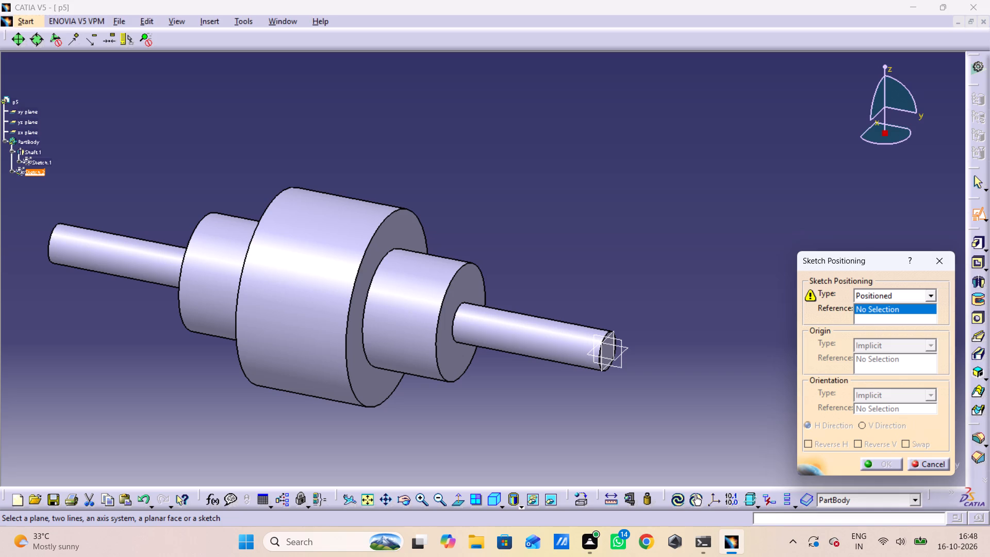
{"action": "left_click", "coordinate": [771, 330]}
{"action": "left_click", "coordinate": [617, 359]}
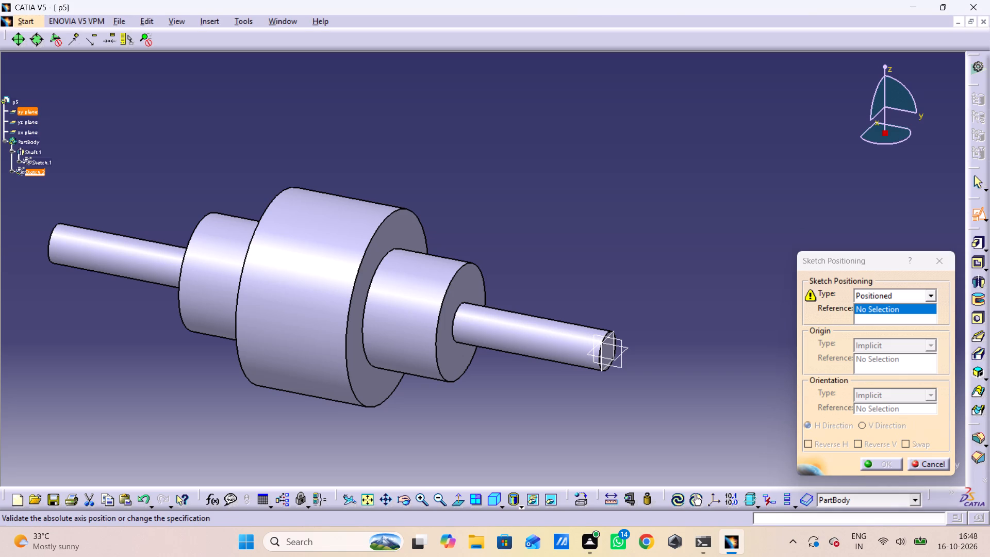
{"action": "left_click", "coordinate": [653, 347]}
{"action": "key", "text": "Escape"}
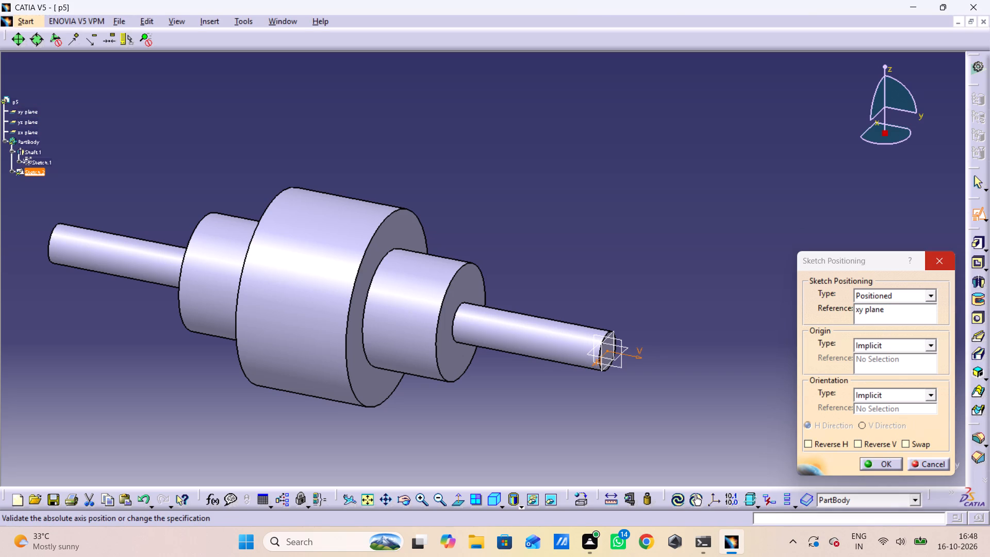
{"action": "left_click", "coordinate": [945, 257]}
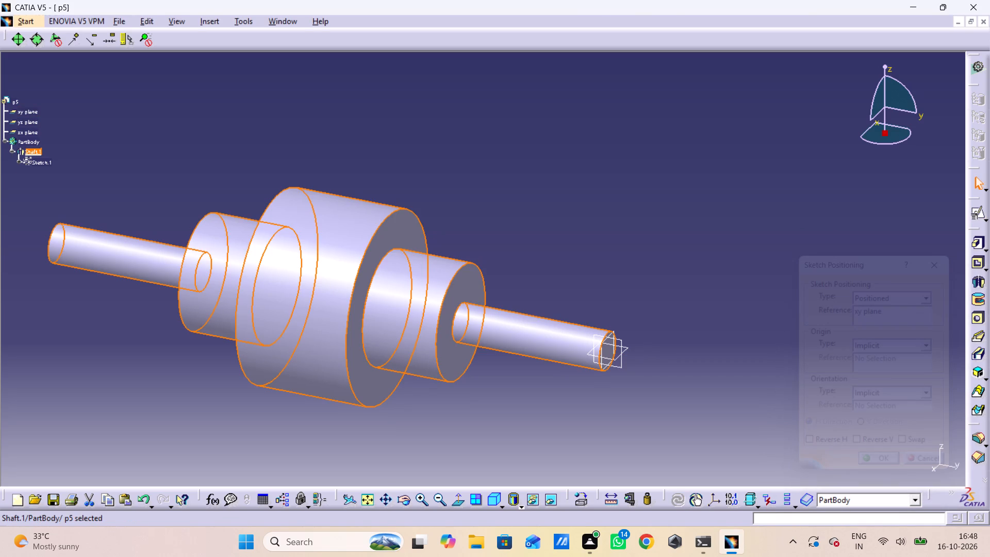
Examine the revolved stepped shaft from several angles and distances.
{"action": "middle_click_drag", "start_coordinate": [834, 291], "coordinate": [905, 285], "text": "ctrl"}
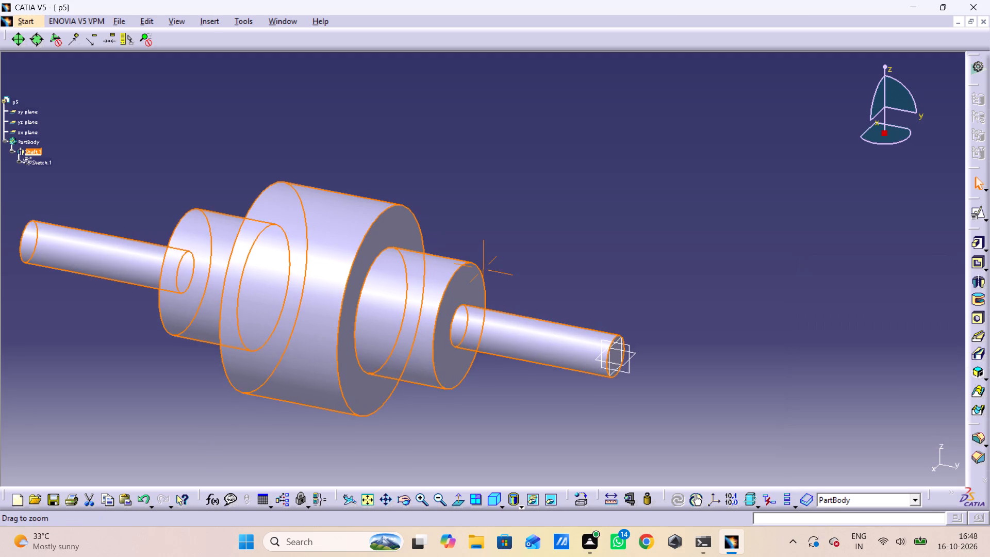
{"action": "middle_click_drag", "start_coordinate": [905, 285], "coordinate": [875, 297], "text": "ctrl"}
{"action": "middle_click_drag", "start_coordinate": [862, 301], "coordinate": [824, 310]}
{"action": "right_click_drag", "start_coordinate": [816, 310], "coordinate": [824, 310]}
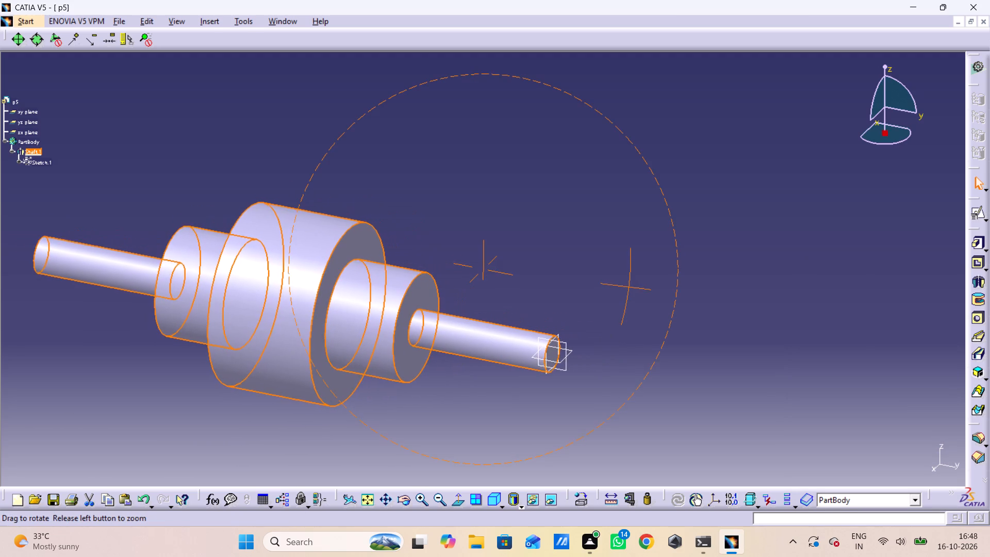
{"action": "right_click_drag", "start_coordinate": [824, 310], "coordinate": [667, 358]}
{"action": "middle_click_drag", "start_coordinate": [824, 310], "coordinate": [777, 343]}
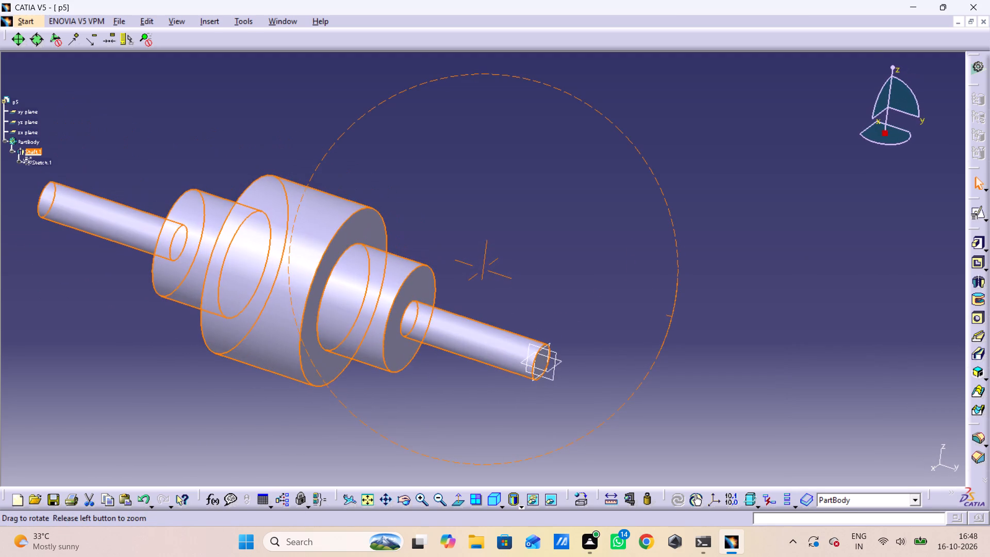
{"action": "middle_click_drag", "start_coordinate": [777, 343], "coordinate": [767, 269]}
{"action": "middle_click_drag", "start_coordinate": [669, 338], "coordinate": [713, 297], "text": "ctrl"}
{"action": "right_click", "coordinate": [674, 339], "text": "ctrl"}
{"action": "right_click_drag", "start_coordinate": [675, 339], "coordinate": [713, 297], "text": "ctrl"}
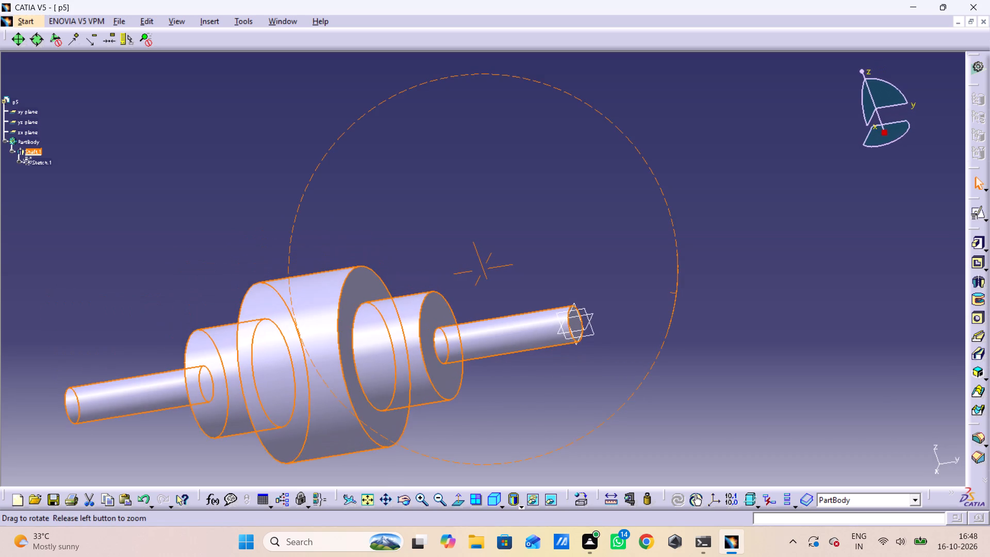
{"action": "right_click_drag", "start_coordinate": [713, 297], "coordinate": [687, 308], "text": "ctrl"}
{"action": "middle_click_drag", "start_coordinate": [713, 297], "coordinate": [677, 298], "text": "ctrl"}
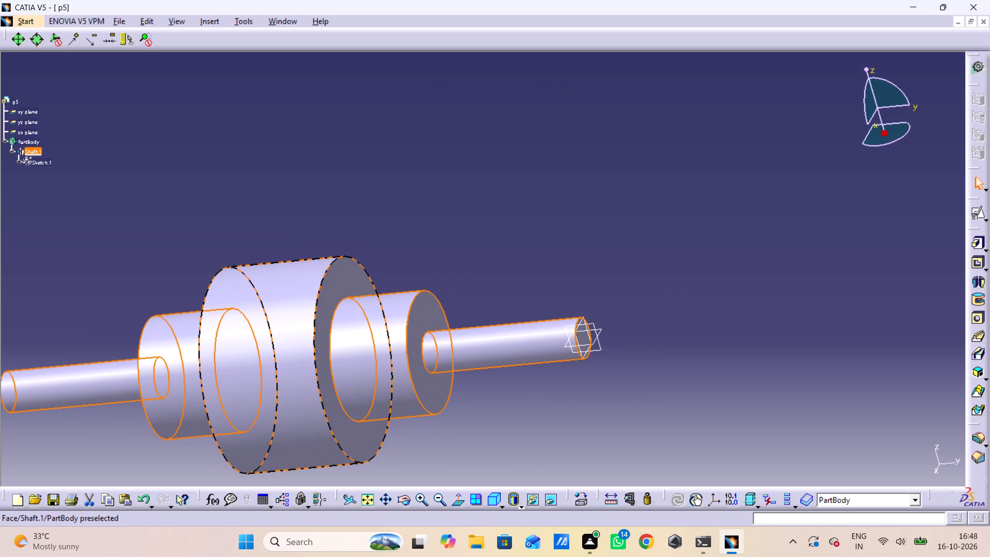
Deselect the shaft and examine the full stepped solid from both ends and at different distances.
{"action": "middle_click_drag", "start_coordinate": [425, 352], "coordinate": [605, 307]}
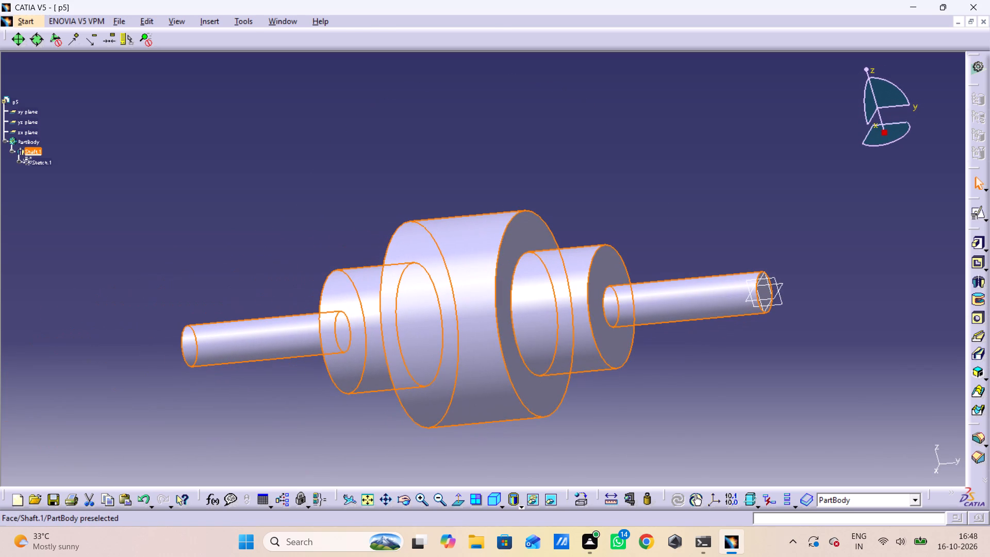
{"action": "double_click", "coordinate": [312, 409]}
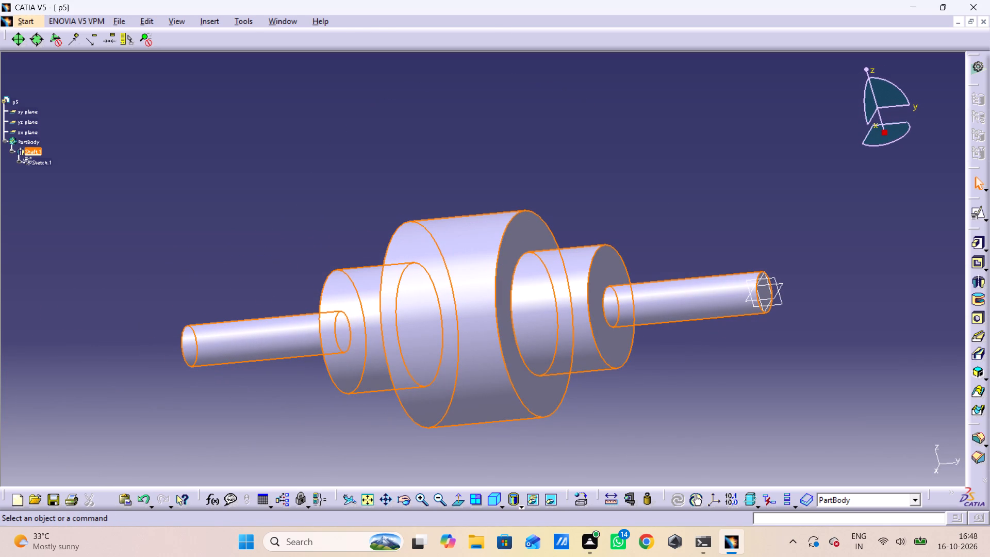
{"action": "middle_click_drag", "start_coordinate": [316, 401], "coordinate": [328, 401]}
{"action": "right_click", "coordinate": [316, 401]}
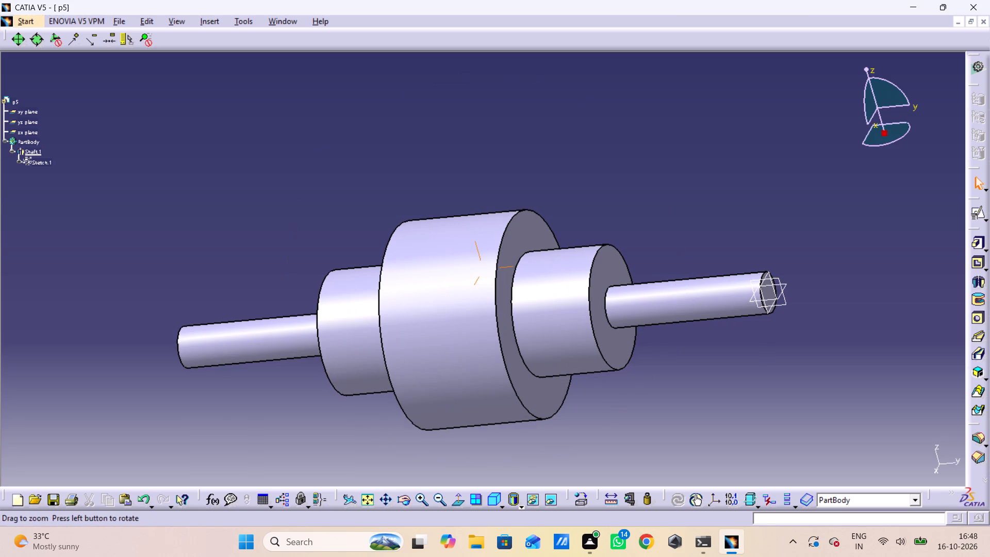
{"action": "middle_click_drag", "start_coordinate": [328, 401], "coordinate": [293, 403]}
{"action": "scroll", "coordinate": [287, 389], "scroll_direction": "down", "scroll_amount": 1}
{"action": "middle_click_drag", "start_coordinate": [286, 385], "coordinate": [379, 364]}
{"action": "right_click_drag", "start_coordinate": [290, 385], "coordinate": [379, 364]}
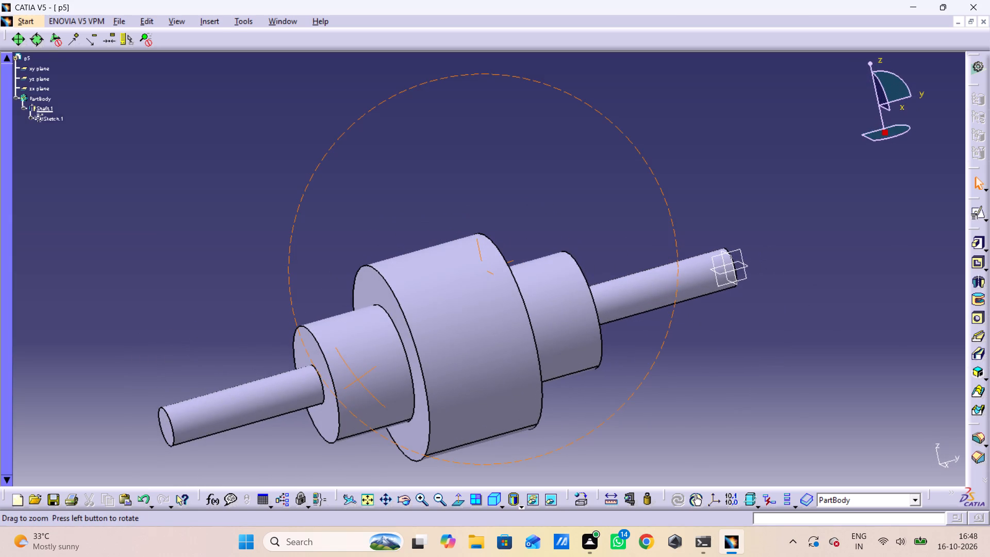
{"action": "middle_click_drag", "start_coordinate": [379, 364], "coordinate": [471, 336]}
{"action": "middle_click_drag", "start_coordinate": [519, 303], "coordinate": [531, 235]}
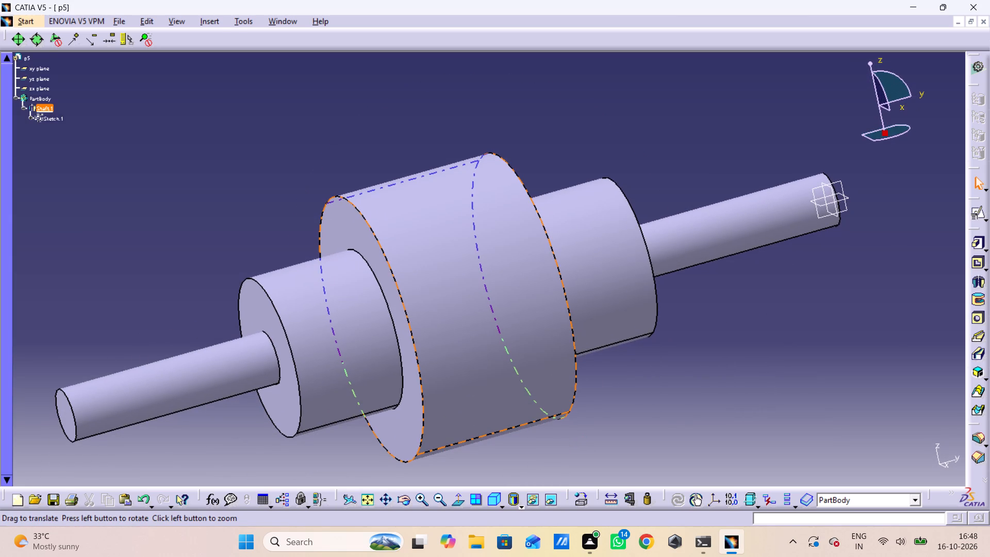
{"action": "middle_click_drag", "start_coordinate": [531, 235], "coordinate": [535, 256], "text": "ctrl"}
{"action": "right_click_drag", "start_coordinate": [531, 235], "coordinate": [535, 263], "text": "ctrl"}
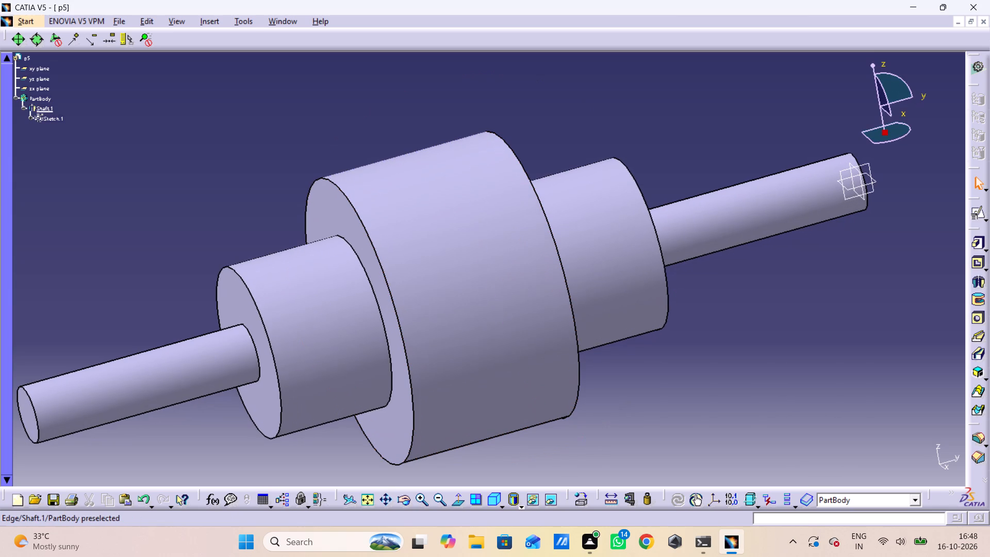
{"action": "middle_click_drag", "start_coordinate": [757, 271], "coordinate": [766, 329], "text": "ctrl"}
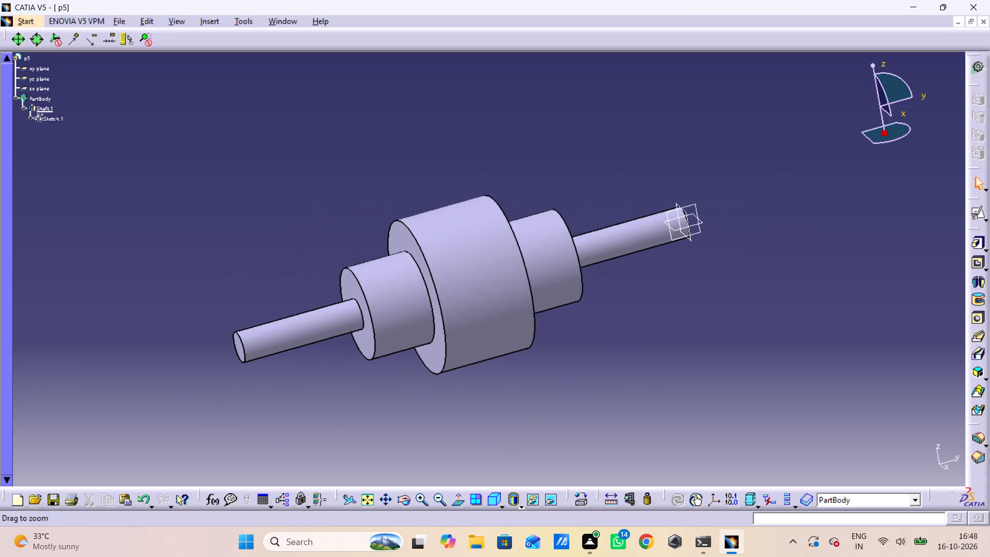
{"action": "middle_click_drag", "start_coordinate": [766, 329], "coordinate": [766, 330], "text": "ctrl"}
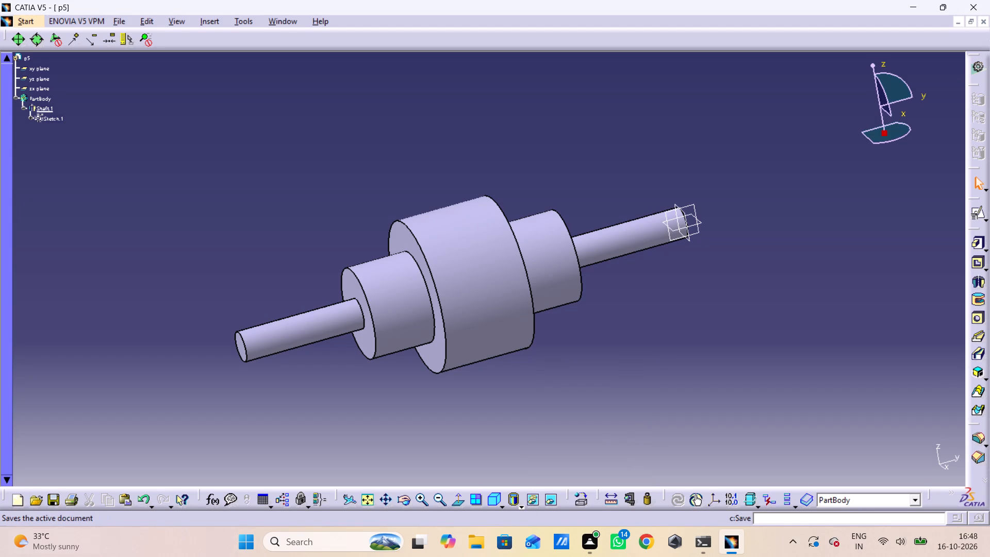
Save the part as a CATPart named p5 in the CATIA folder.
{"action": "key", "text": "ctrl+s"}
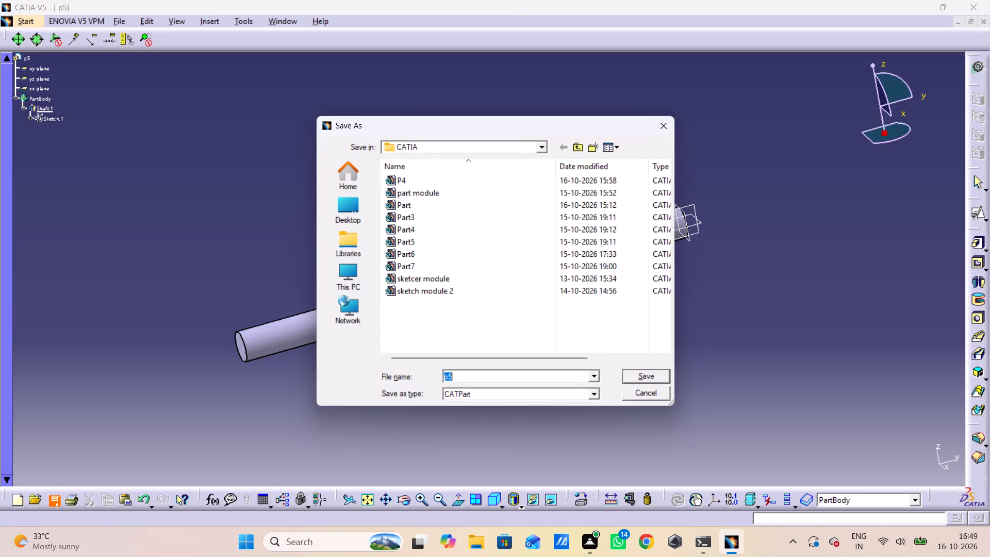
{"action": "key", "text": "Return"}
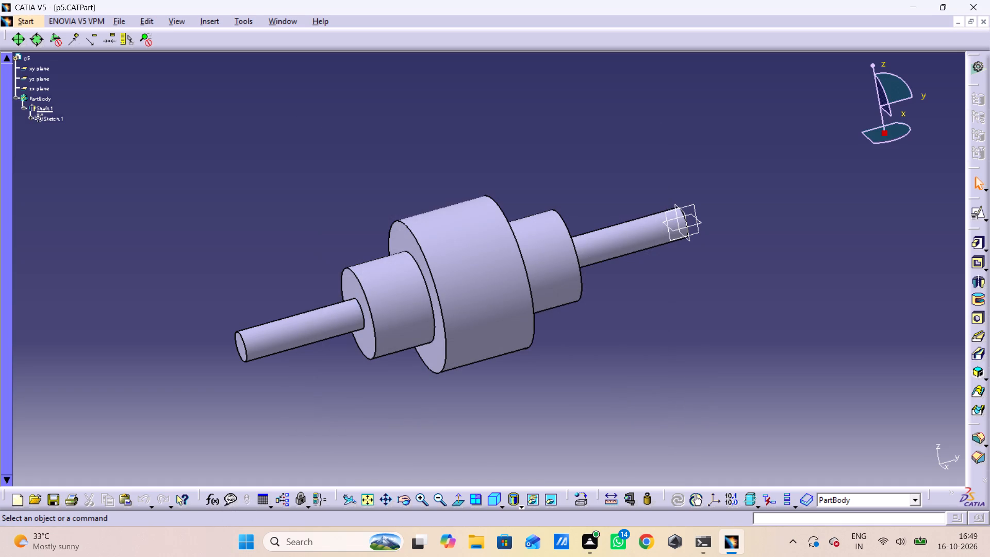
Print the shaft view with Microsoft Print to PDF, fitted in page, and save the PDF as p5 in the CATIA folder.
{"action": "key", "text": "ctrl+p"}
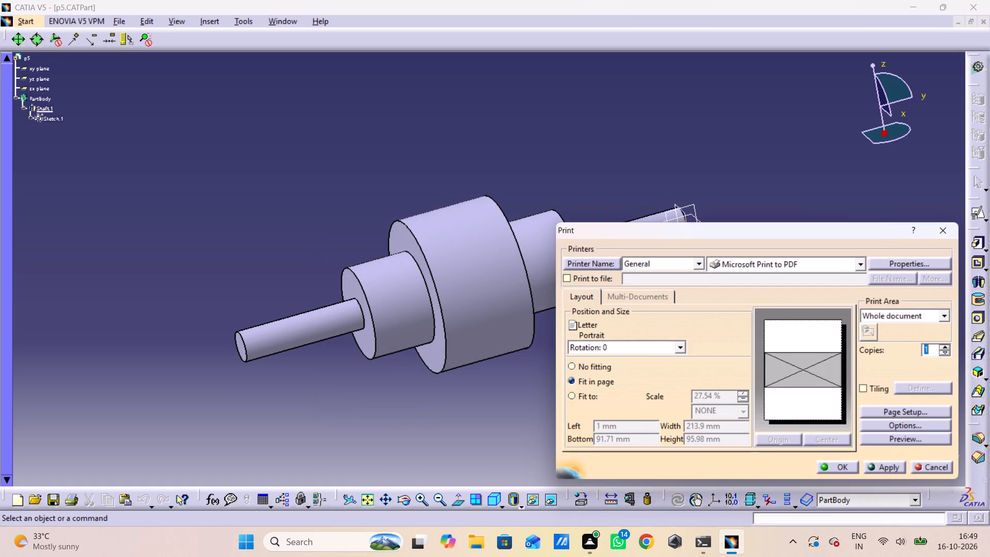
{"action": "left_click", "coordinate": [829, 466]}
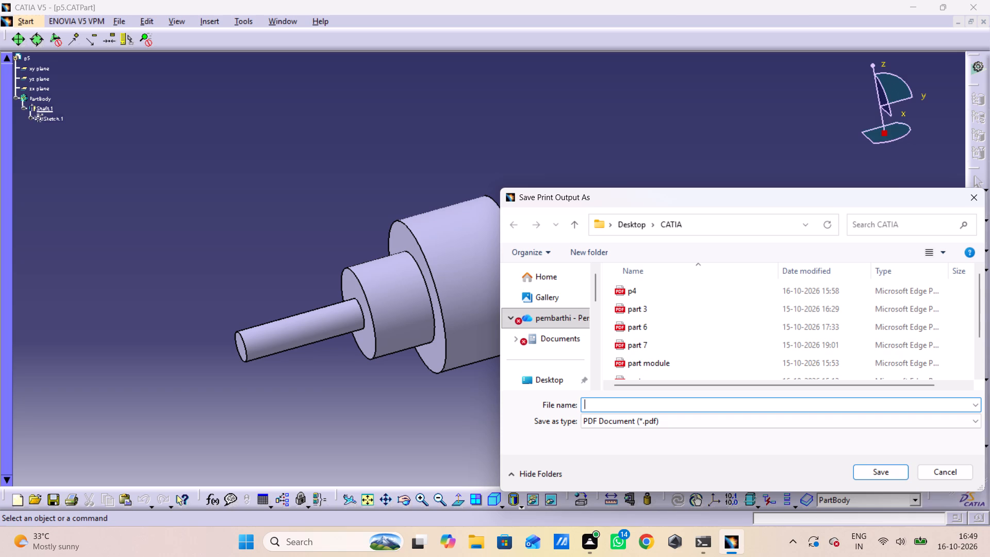
{"action": "key", "text": "p"}
{"action": "key", "text": "5"}
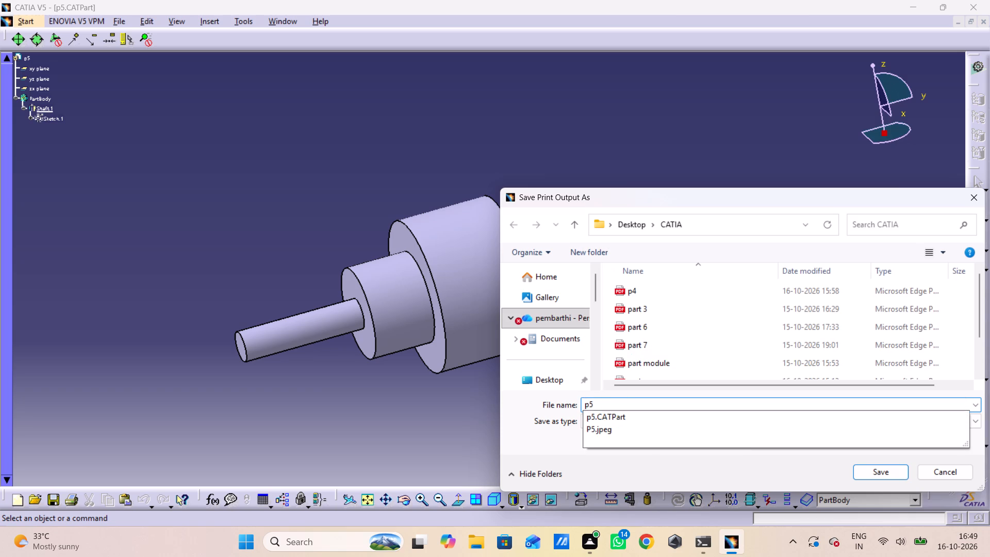
{"action": "key", "text": "Return"}
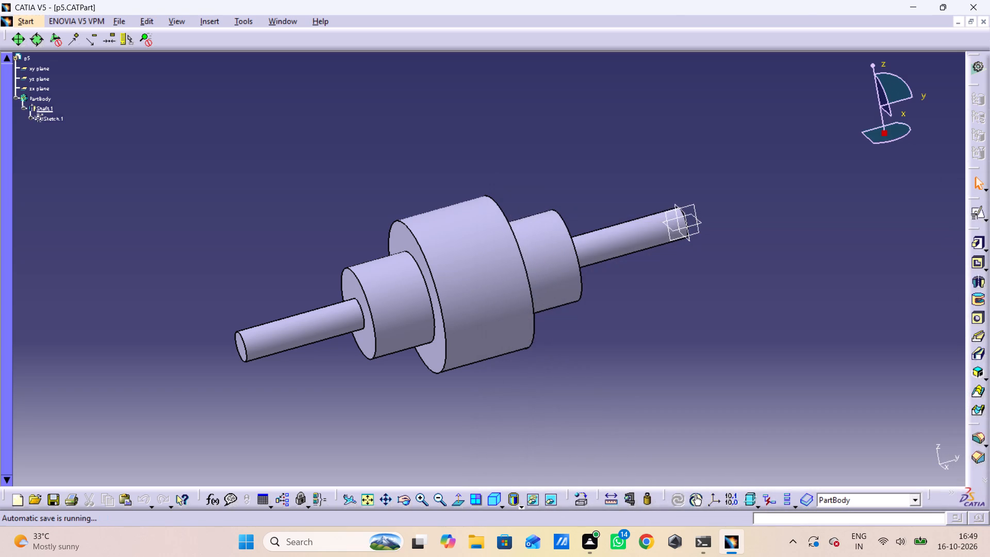